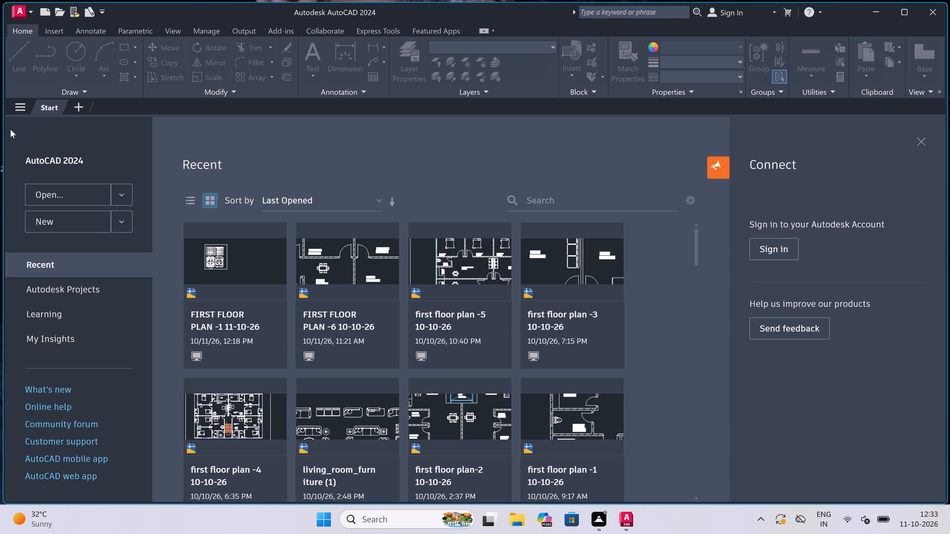
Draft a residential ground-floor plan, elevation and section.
Create a new blank drawing.
{"action": "double_click", "coordinate": [53, 223]}
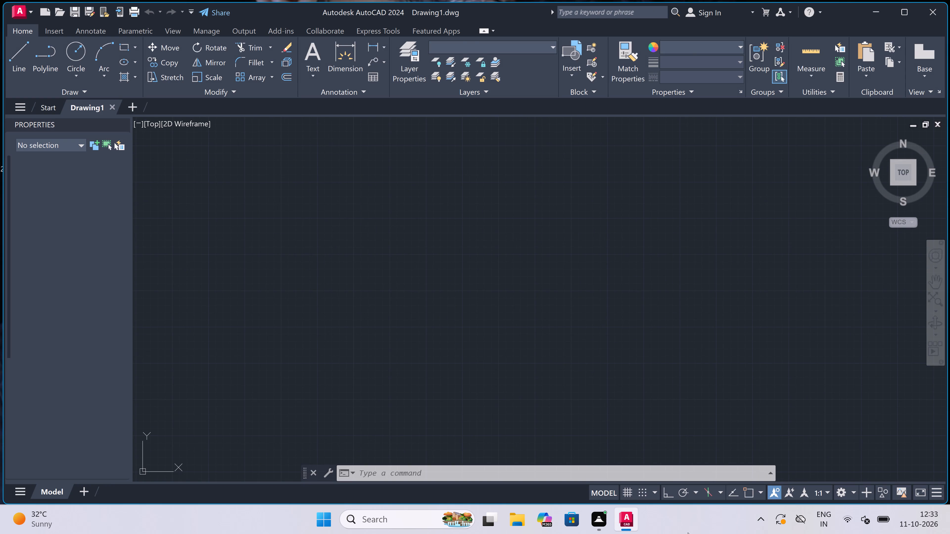
Configure the drawing units to Engineering length with 0'-0" precision and an insertion scale of inches.
{"action": "type", "text": "un"}
{"action": "key", "text": "space"}
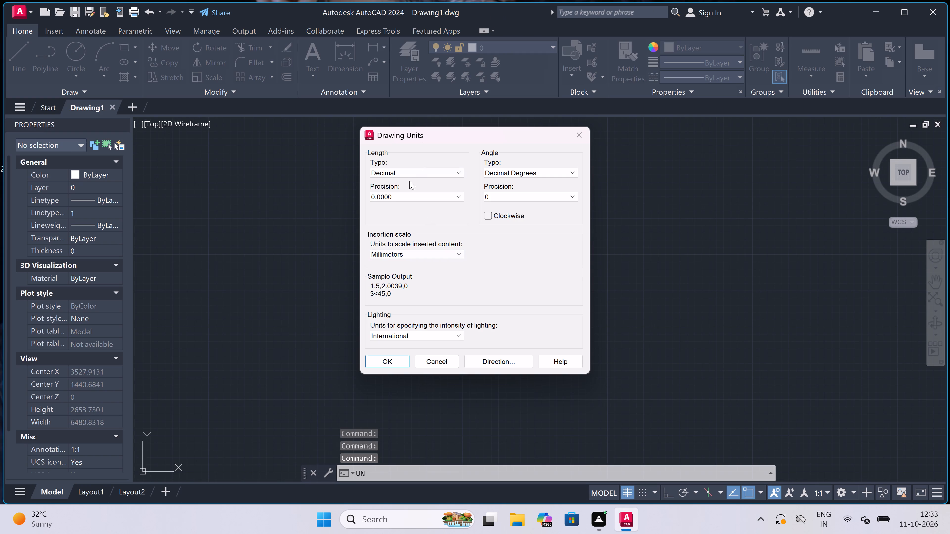
{"action": "left_click", "coordinate": [404, 169]}
{"action": "left_click", "coordinate": [394, 194]}
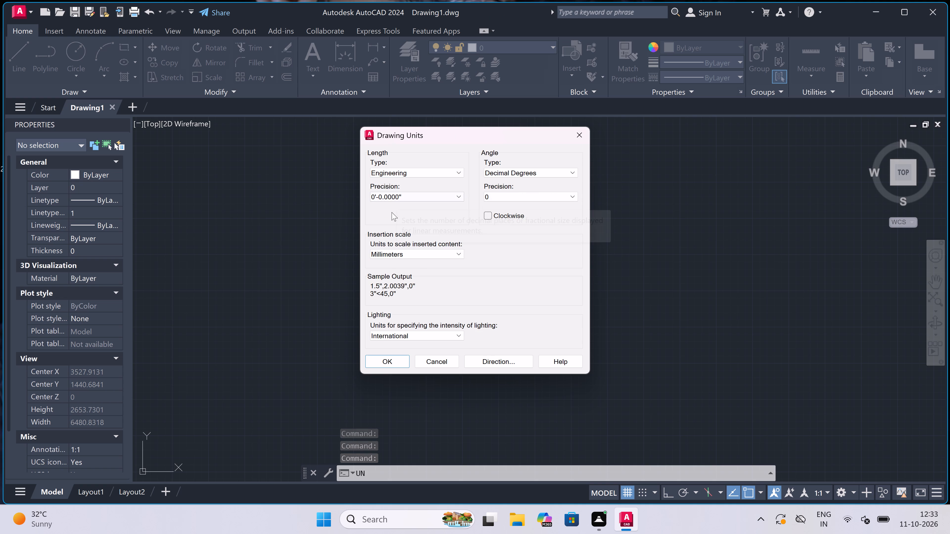
{"action": "left_click", "coordinate": [388, 194]}
{"action": "left_click", "coordinate": [386, 206]}
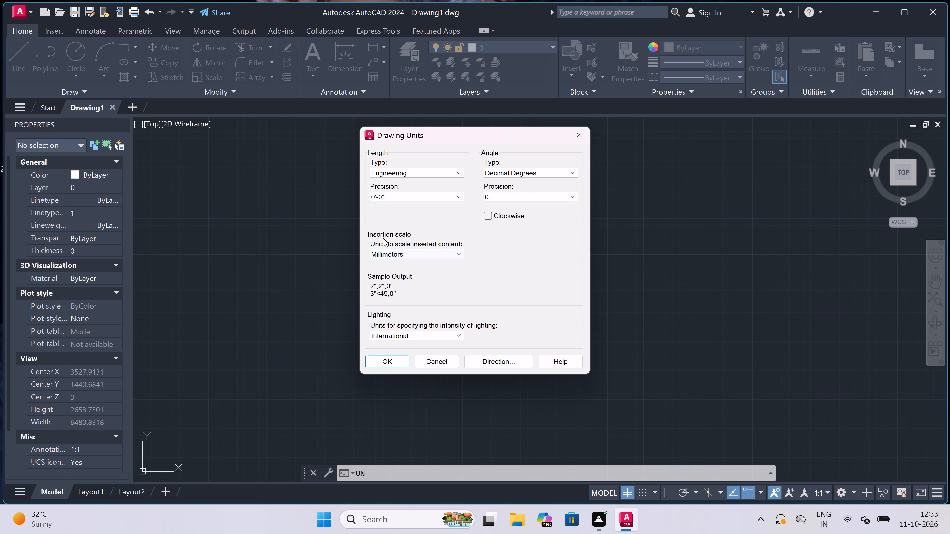
{"action": "left_click", "coordinate": [379, 253]}
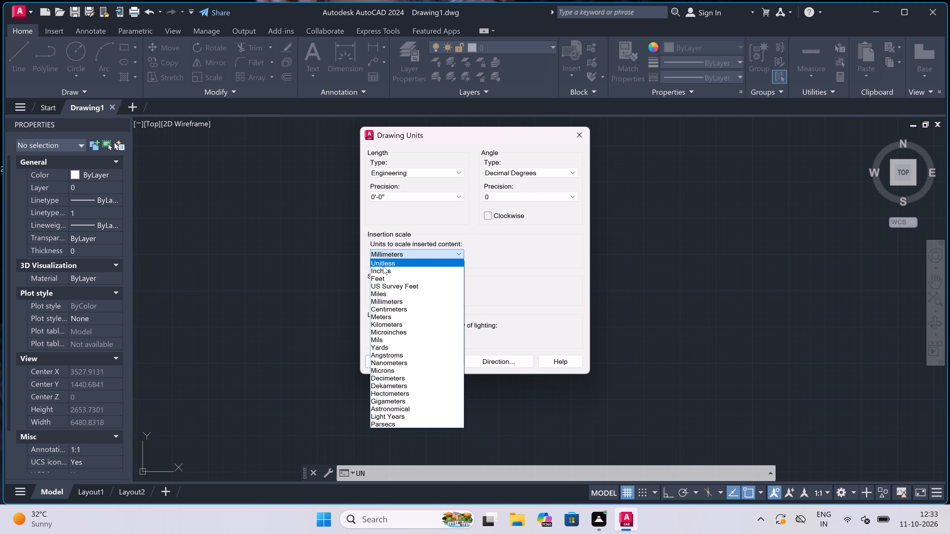
{"action": "left_click", "coordinate": [382, 269]}
{"action": "left_click", "coordinate": [390, 359]}
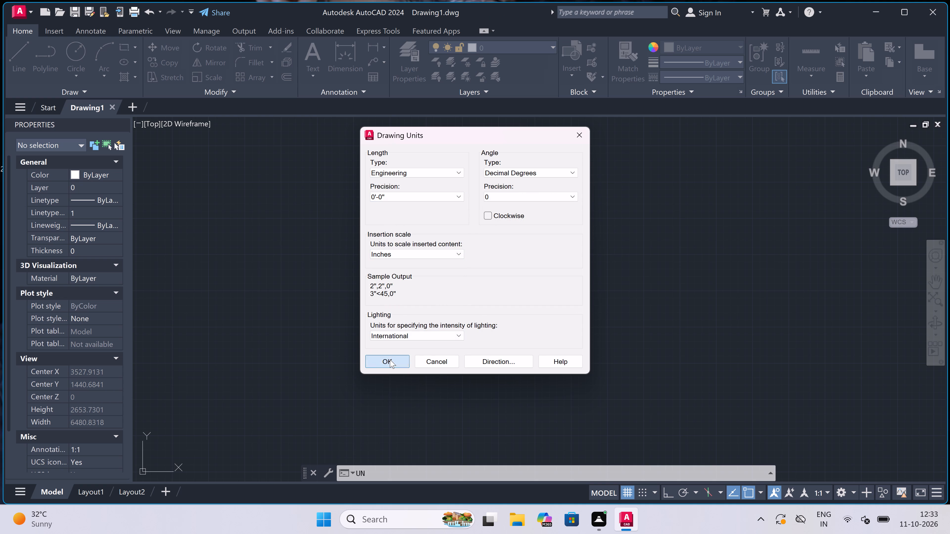
With Ortho on, draw one horizontal and one vertical construction line crossing at a common point in the drawing's upper-left area.
{"action": "key", "text": "x"}
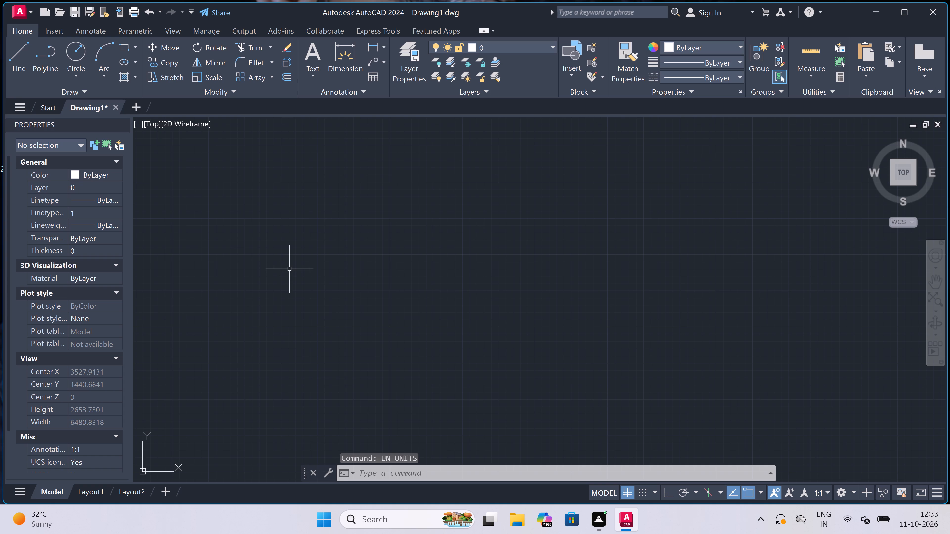
{"action": "key", "text": "l"}
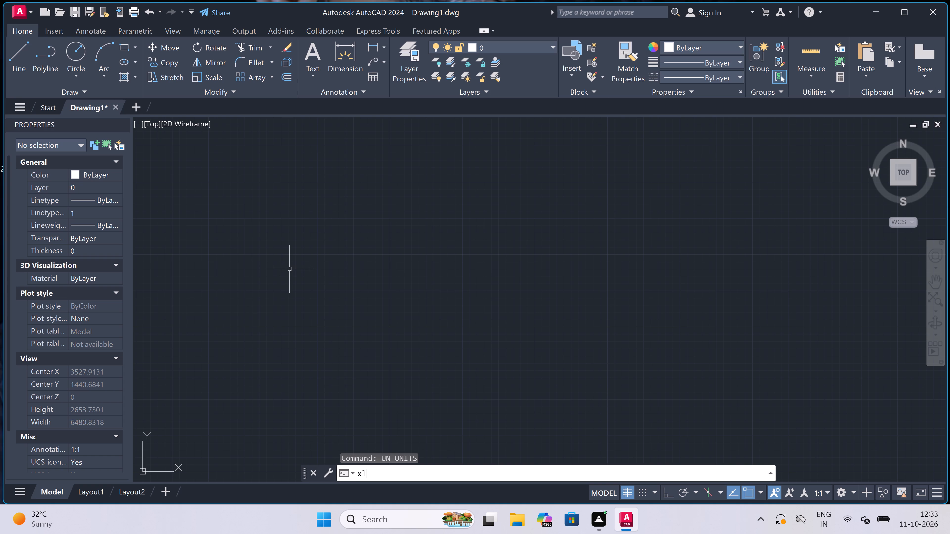
{"action": "key", "text": "space"}
{"action": "left_click", "coordinate": [212, 183]}
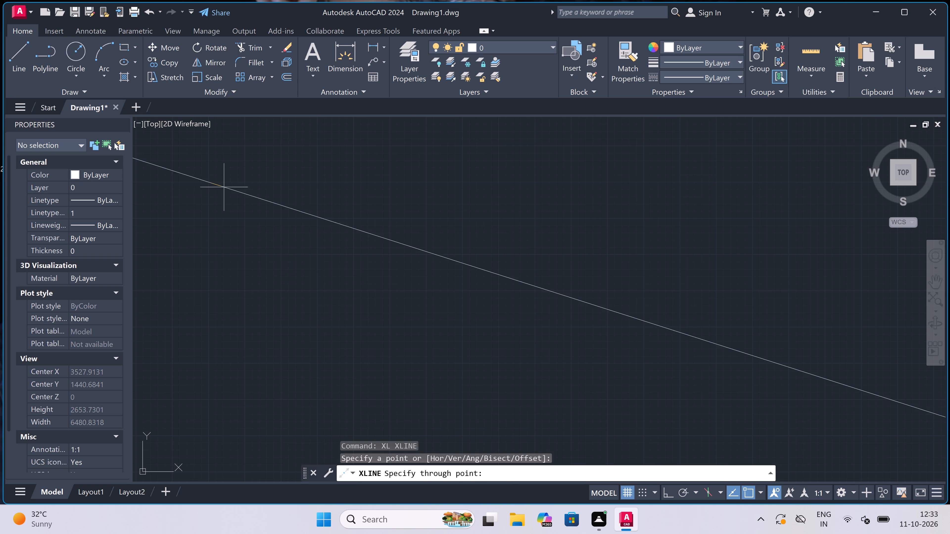
{"action": "key", "text": "F8"}
{"action": "left_click", "coordinate": [315, 164]}
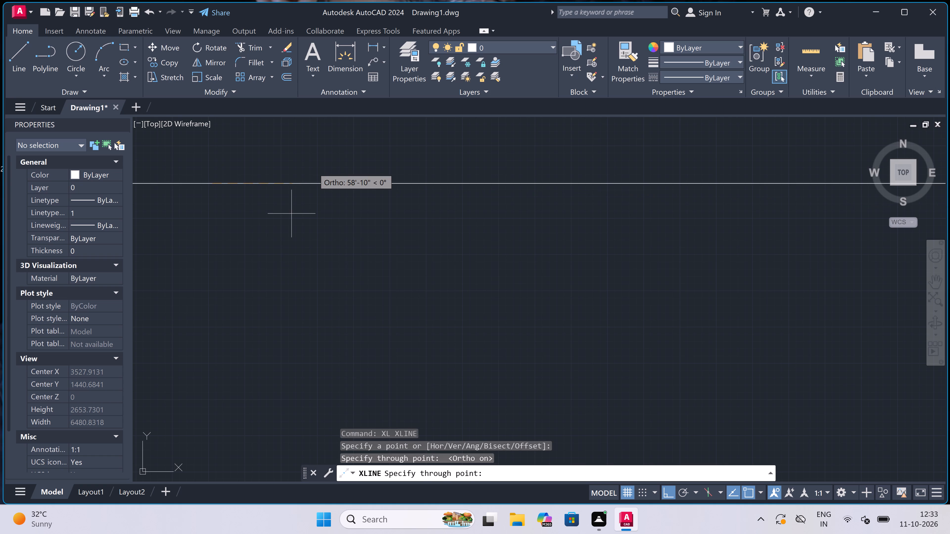
{"action": "left_click", "coordinate": [258, 446]}
{"action": "key", "text": "Escape"}
Trim the construction lines beyond their intersection, above and to the left, to form the plan's upper-left corner.
{"action": "type", "text": "tr"}
{"action": "key", "text": "space"}
{"action": "scroll", "coordinate": [181, 175], "scroll_direction": "up", "scroll_amount": 2}
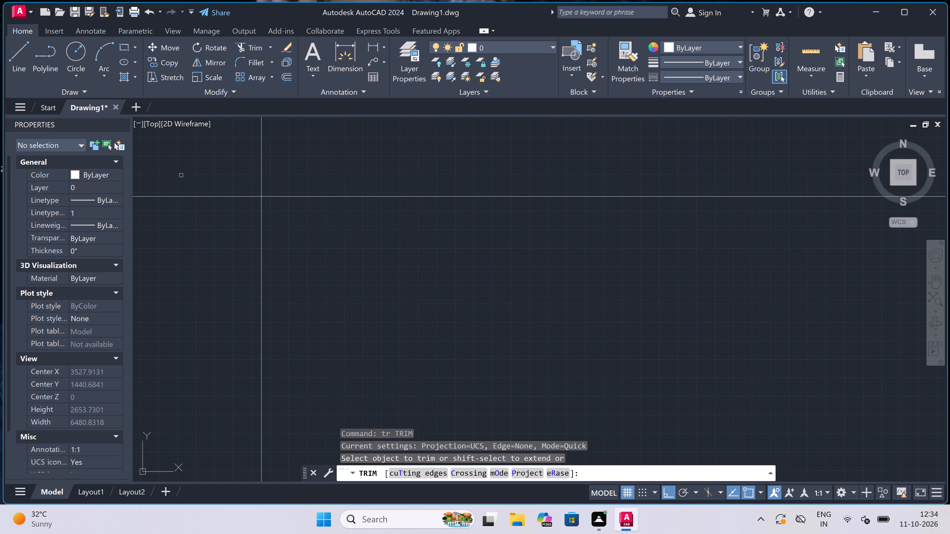
{"action": "left_click", "coordinate": [267, 166]}
{"action": "left_click", "coordinate": [172, 253]}
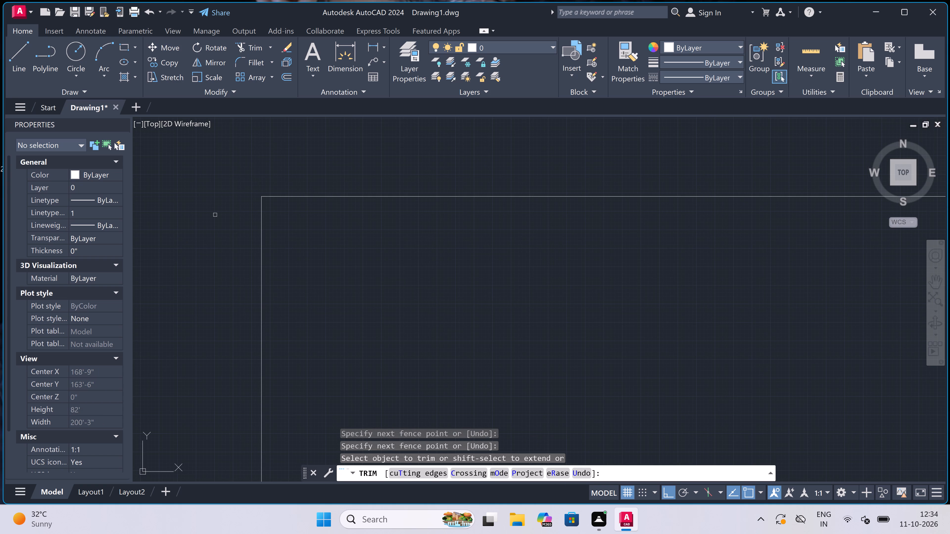
{"action": "key", "text": "Escape"}
Offset the top horizontal line and the left vertical line 9" inward to form the outer wall thickness.
{"action": "scroll", "coordinate": [271, 178], "scroll_direction": "up", "scroll_amount": 3}
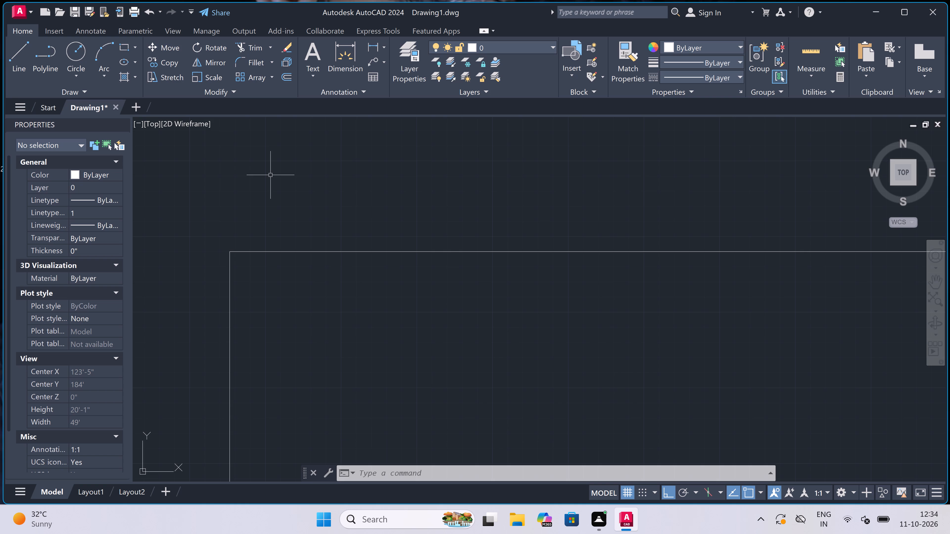
{"action": "type", "text": "o"}
{"action": "key", "text": "space"}
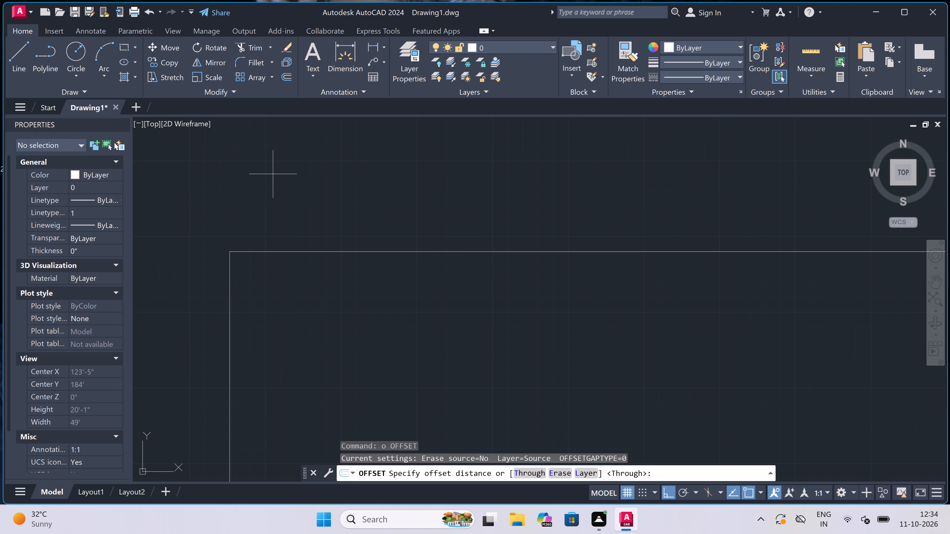
{"action": "scroll", "coordinate": [442, 235], "scroll_direction": "down", "scroll_amount": 2}
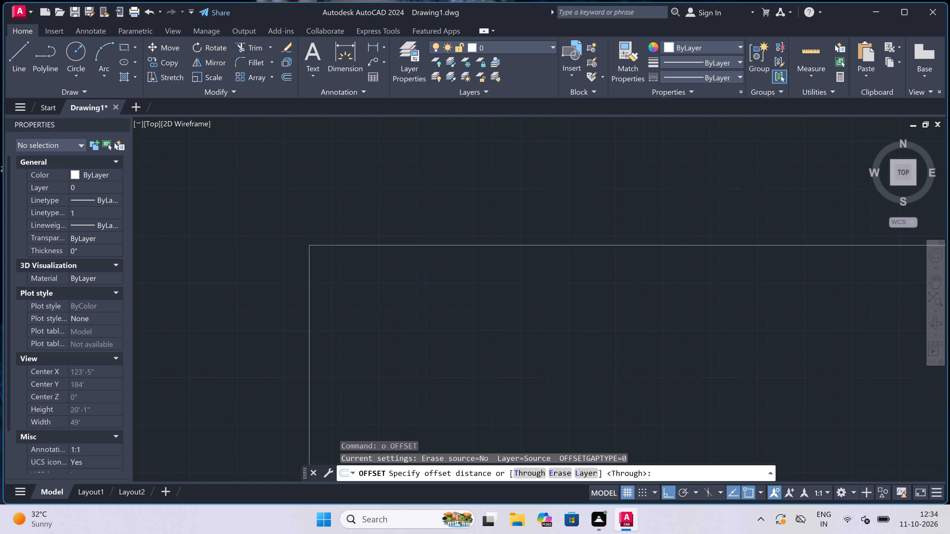
{"action": "scroll", "coordinate": [386, 232], "scroll_direction": "up", "scroll_amount": 2}
{"action": "scroll", "coordinate": [286, 262], "scroll_direction": "up", "scroll_amount": 1}
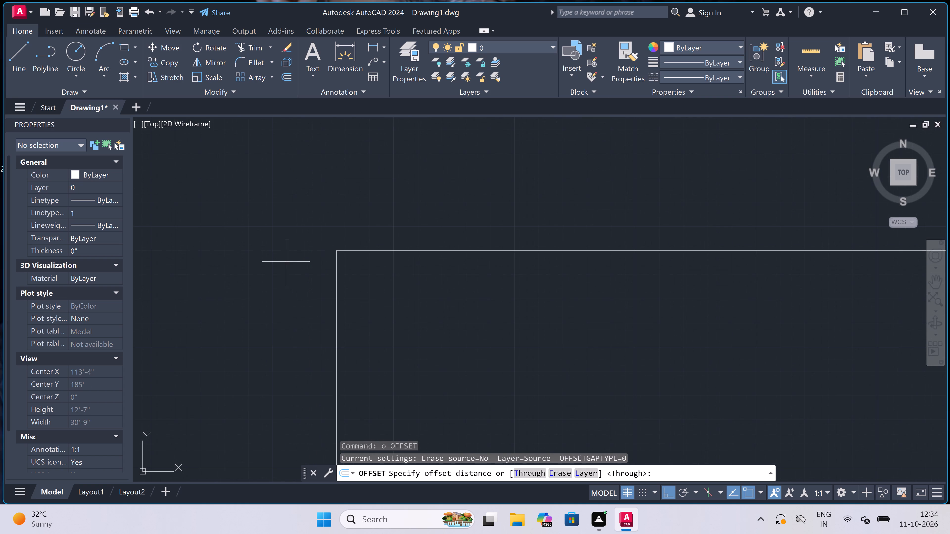
{"action": "left_click", "coordinate": [470, 252]}
{"action": "scroll", "coordinate": [473, 291], "scroll_direction": "up", "scroll_amount": 1}
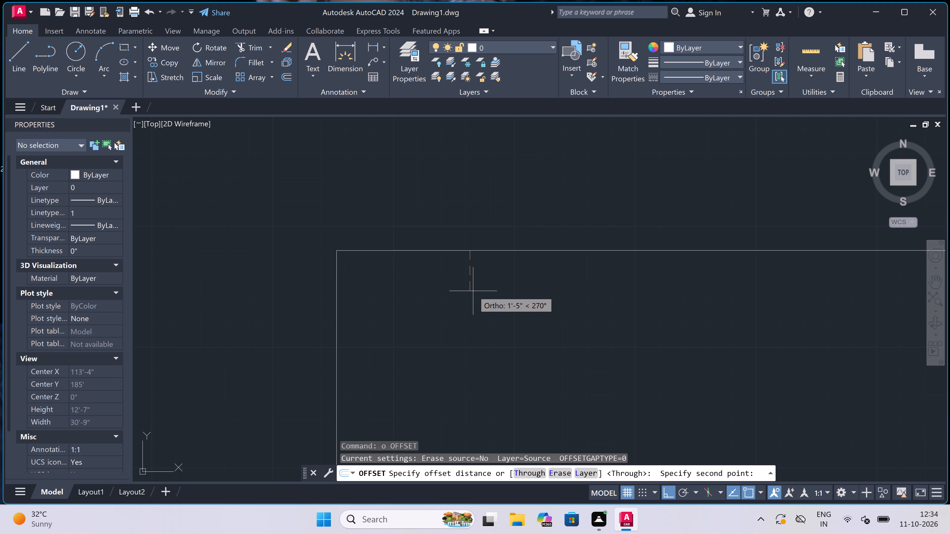
{"action": "type", "text": "9\""}
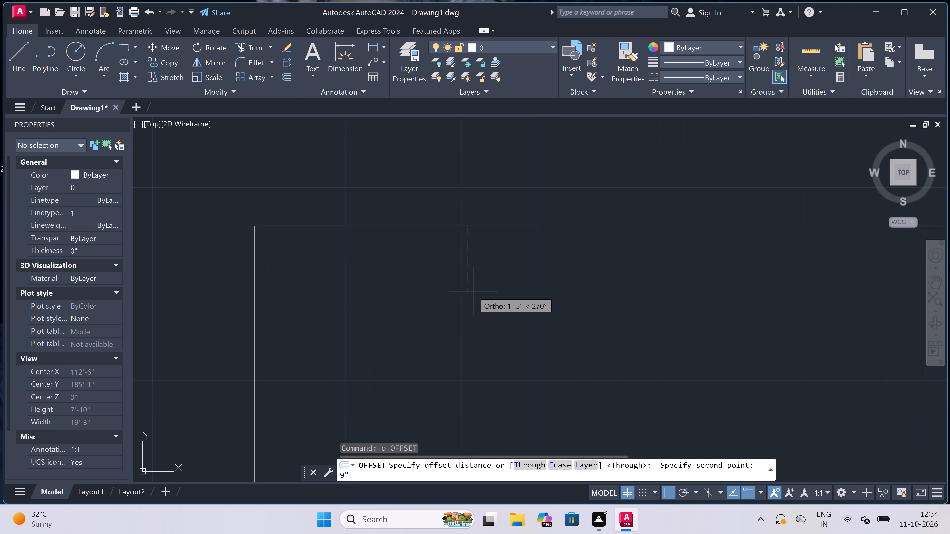
{"action": "key", "text": "space"}
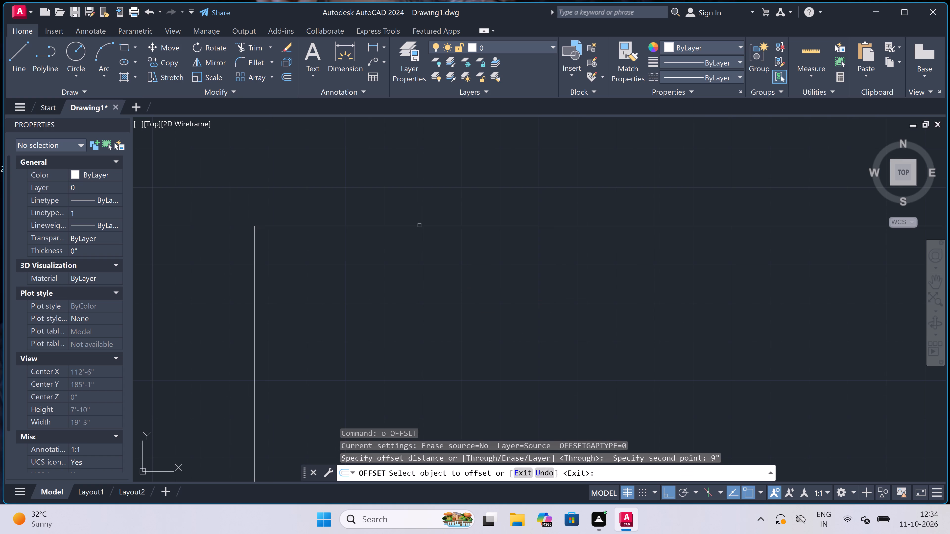
{"action": "left_click", "coordinate": [419, 225]}
{"action": "left_click", "coordinate": [409, 258]}
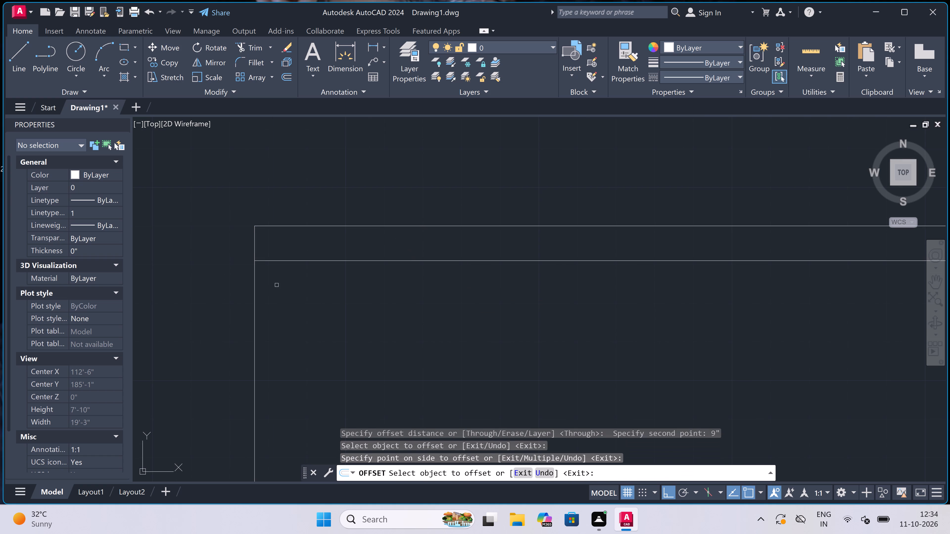
{"action": "left_click", "coordinate": [253, 291]}
{"action": "left_click", "coordinate": [317, 296]}
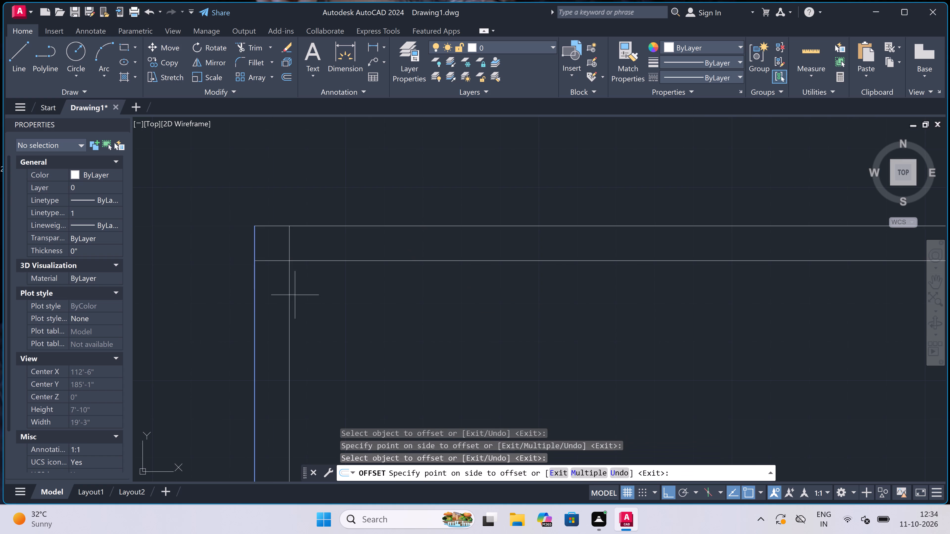
{"action": "key", "text": "Escape"}
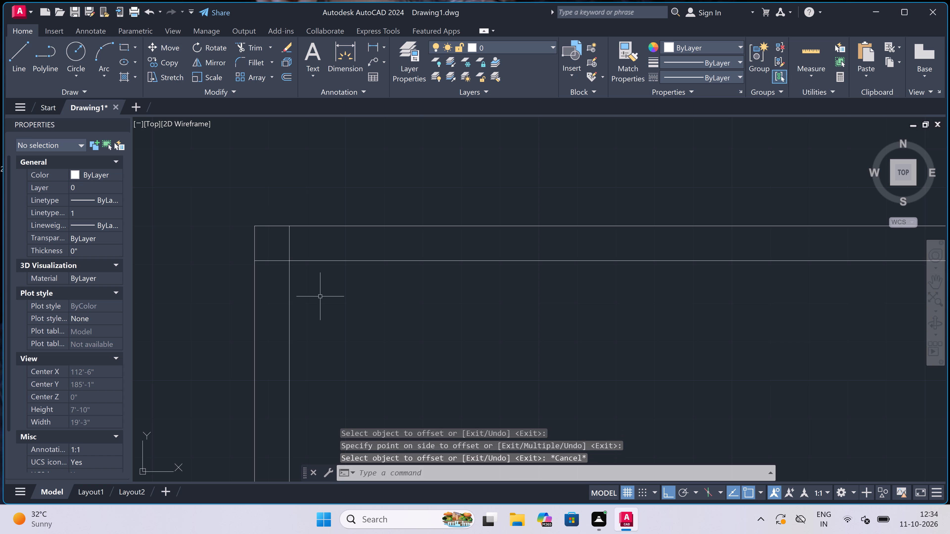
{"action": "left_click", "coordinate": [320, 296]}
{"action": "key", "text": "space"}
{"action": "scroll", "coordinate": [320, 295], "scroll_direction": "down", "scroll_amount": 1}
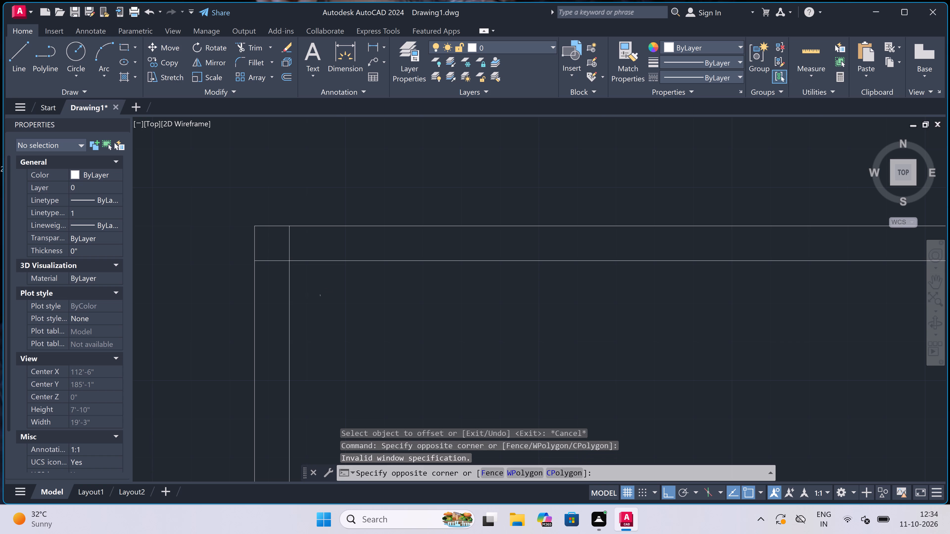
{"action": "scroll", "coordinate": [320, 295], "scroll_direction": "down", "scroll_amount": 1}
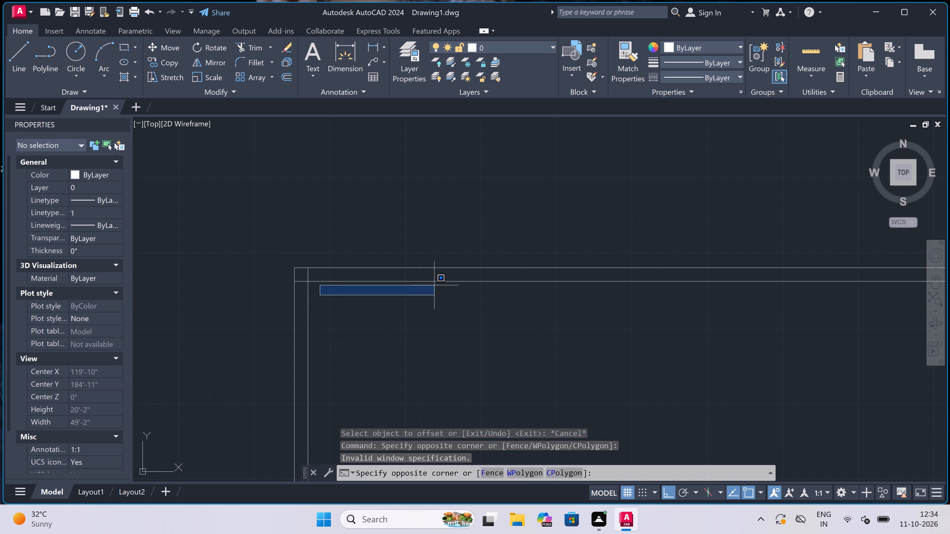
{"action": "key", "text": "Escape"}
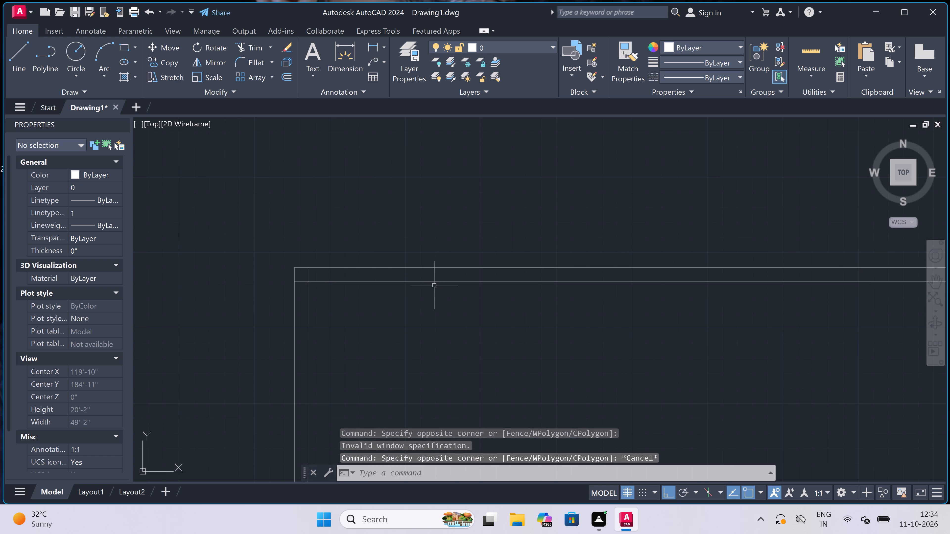
Offset the inner line of the top wall 11'6" downward.
{"action": "key", "text": "space"}
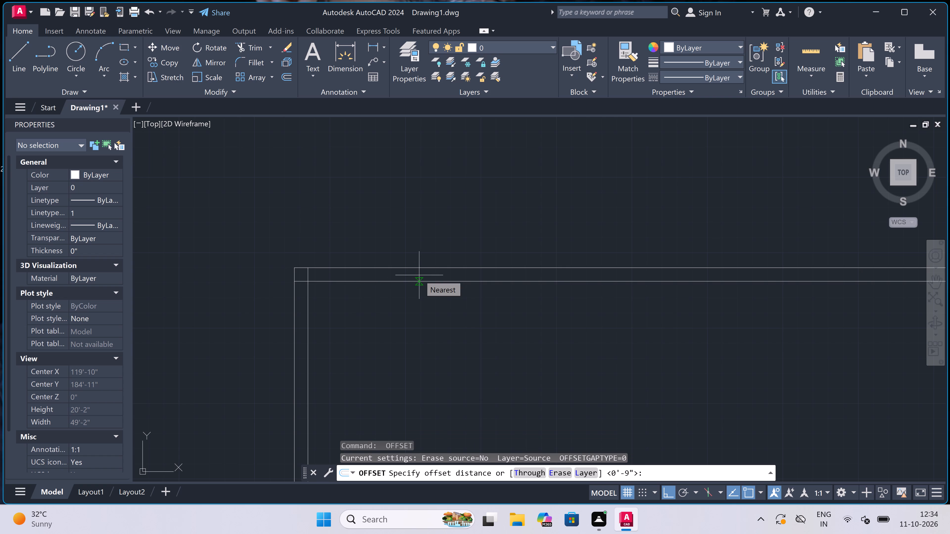
{"action": "scroll", "coordinate": [419, 275], "scroll_direction": "down", "scroll_amount": 1}
{"action": "scroll", "coordinate": [403, 299], "scroll_direction": "up", "scroll_amount": 1}
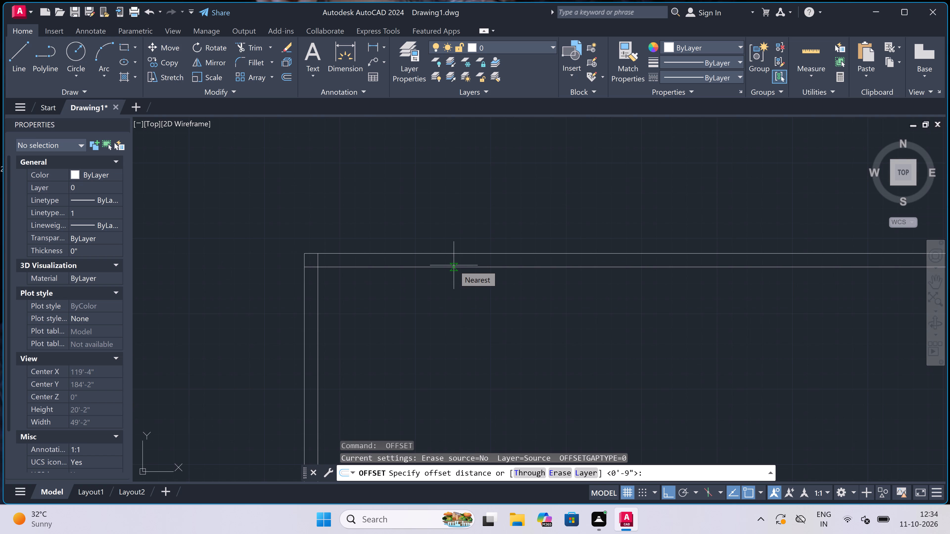
{"action": "scroll", "coordinate": [454, 265], "scroll_direction": "down", "scroll_amount": 1}
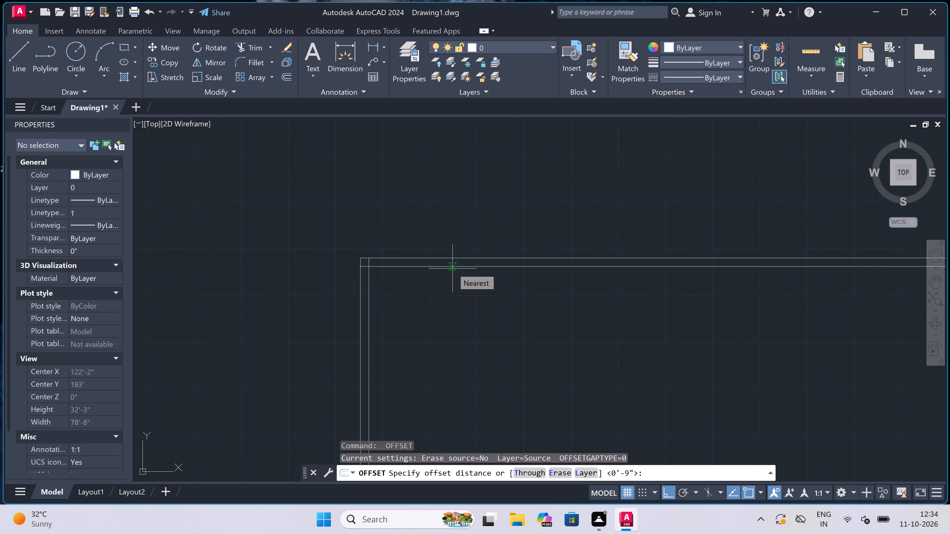
{"action": "scroll", "coordinate": [452, 268], "scroll_direction": "up", "scroll_amount": 2}
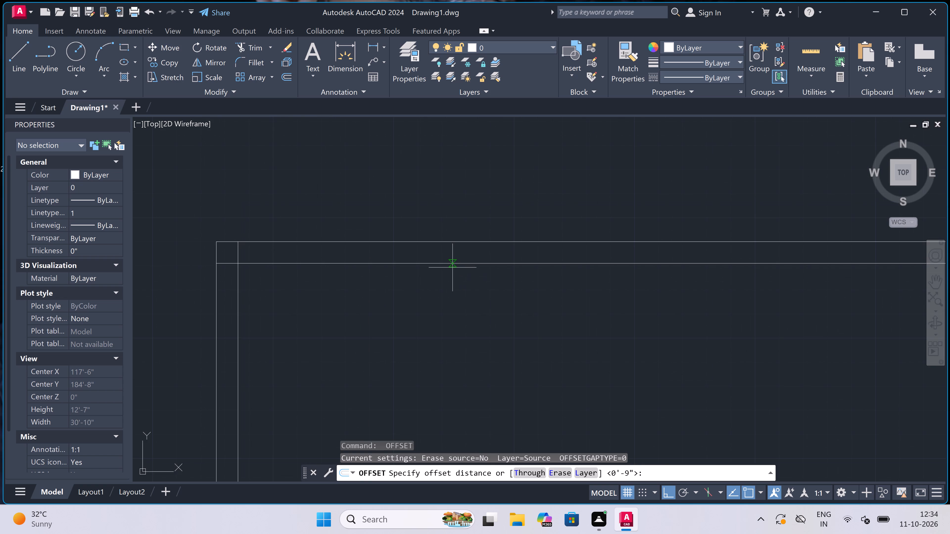
{"action": "left_click", "coordinate": [452, 265]}
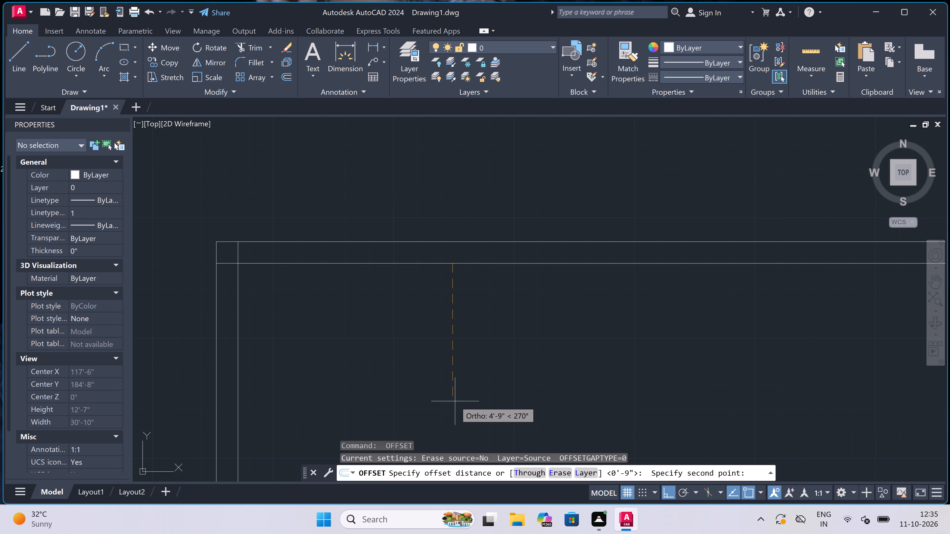
{"action": "type", "text": "11"}
{"action": "type", "text": "'6"}
{"action": "type", "text": "\""}
{"action": "key", "text": "space"}
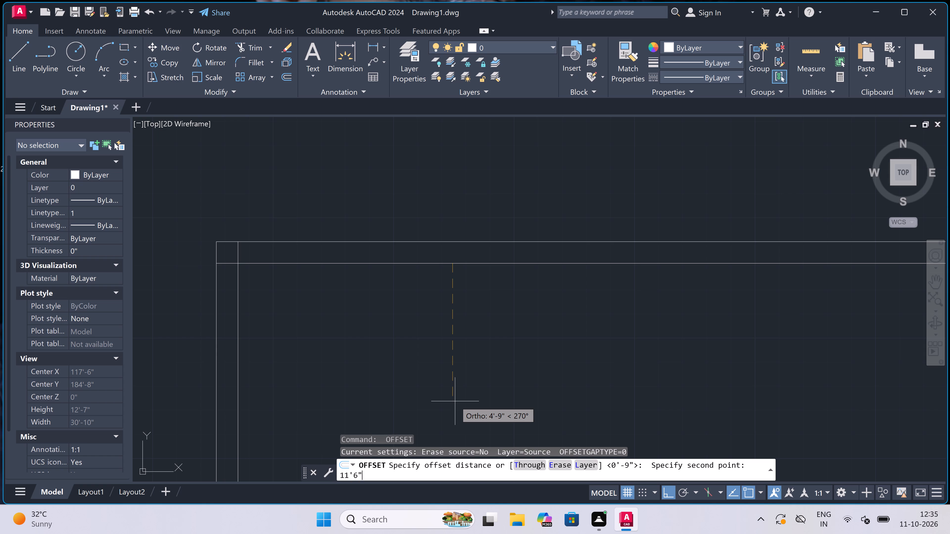
{"action": "left_click", "coordinate": [460, 264]}
{"action": "left_click", "coordinate": [464, 303]}
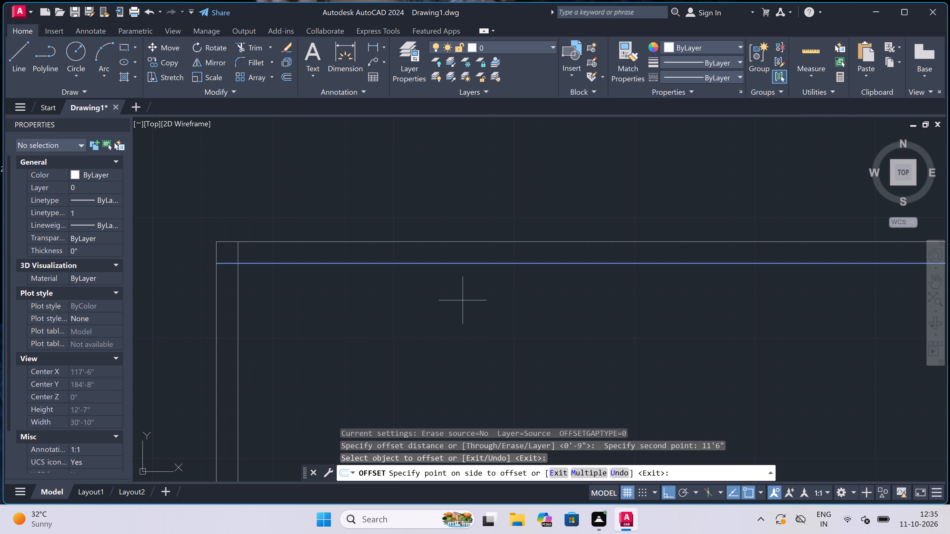
{"action": "scroll", "coordinate": [461, 291], "scroll_direction": "down", "scroll_amount": 3}
{"action": "key", "text": "Escape"}
Offset the lower horizontal line 9" downward to give the horizontal interior wall its thickness.
{"action": "scroll", "coordinate": [461, 291], "scroll_direction": "down", "scroll_amount": 3}
{"action": "scroll", "coordinate": [464, 299], "scroll_direction": "up", "scroll_amount": 1}
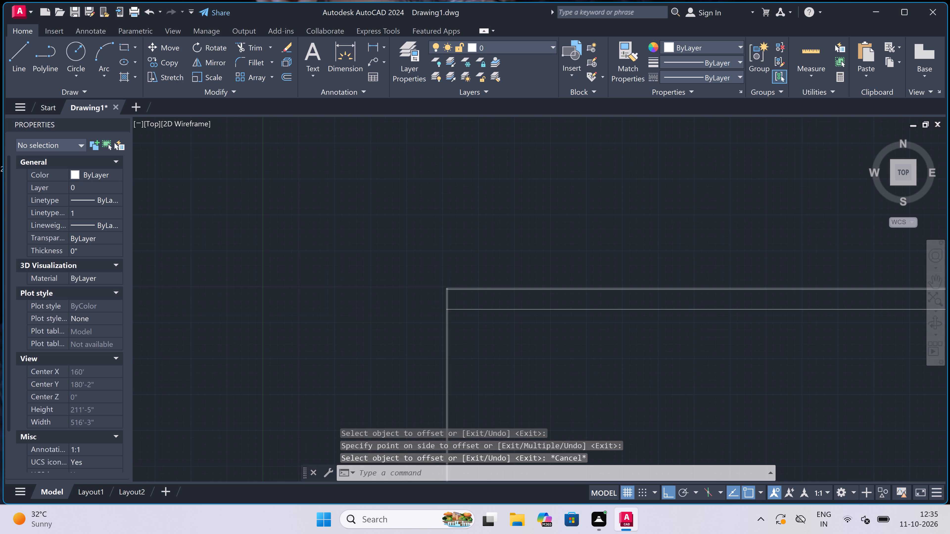
{"action": "scroll", "coordinate": [464, 299], "scroll_direction": "up", "scroll_amount": 1}
{"action": "scroll", "coordinate": [502, 338], "scroll_direction": "up", "scroll_amount": 2}
{"action": "key", "text": "space"}
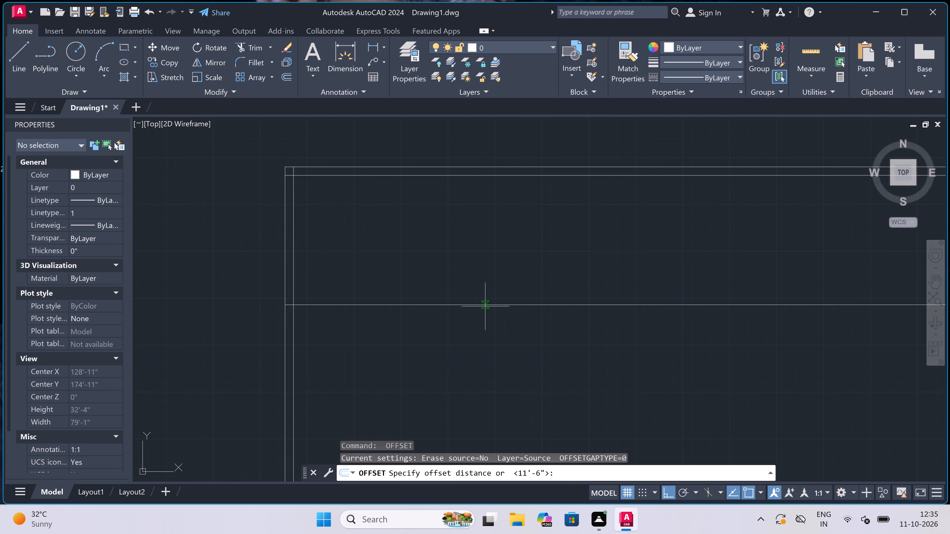
{"action": "left_click", "coordinate": [485, 307]}
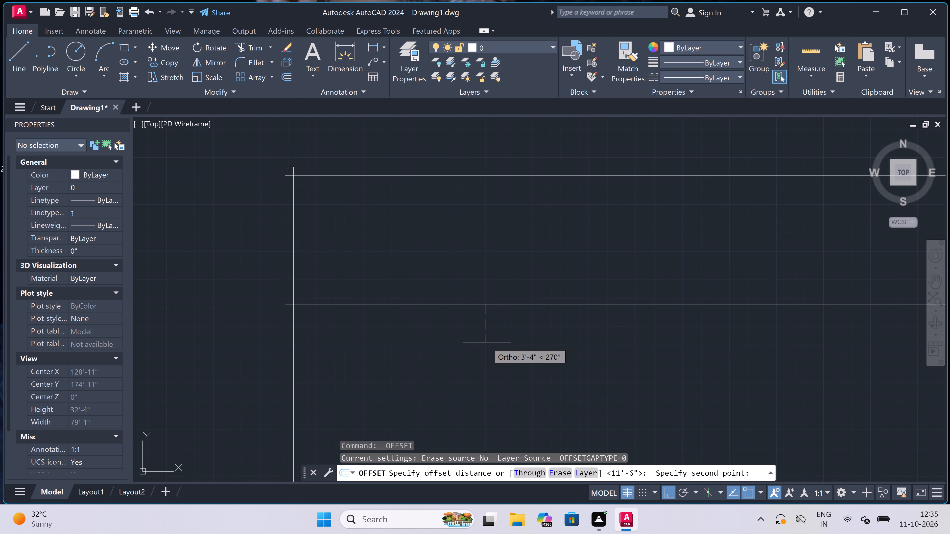
{"action": "key", "text": "9"}
{"action": "type", "text": "\""}
{"action": "key", "text": "space"}
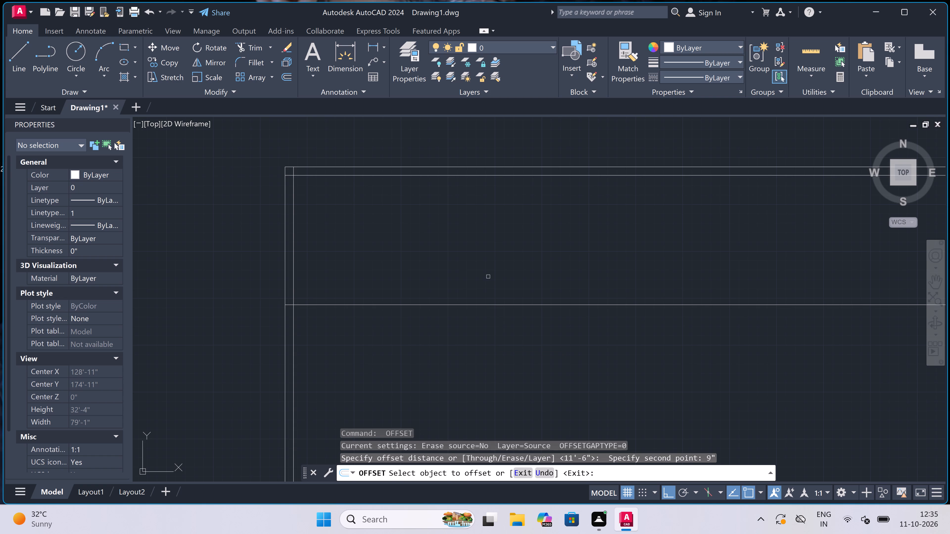
{"action": "left_click_drag", "start_coordinate": [478, 304], "coordinate": [478, 310]}
{"action": "left_click", "coordinate": [477, 326]}
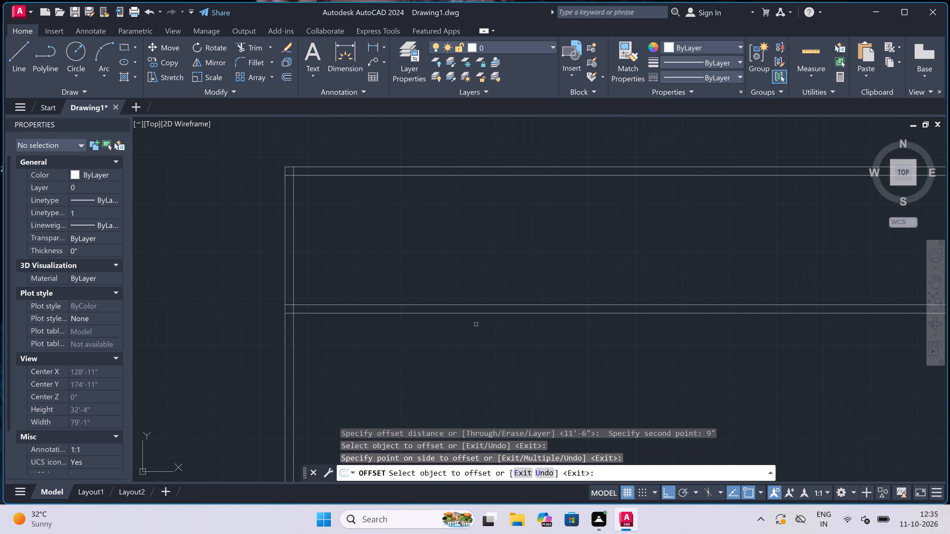
{"action": "key", "text": "Escape"}
Offset the inner line of the left outer wall 7' to the right for the first room's width.
{"action": "key", "text": "space"}
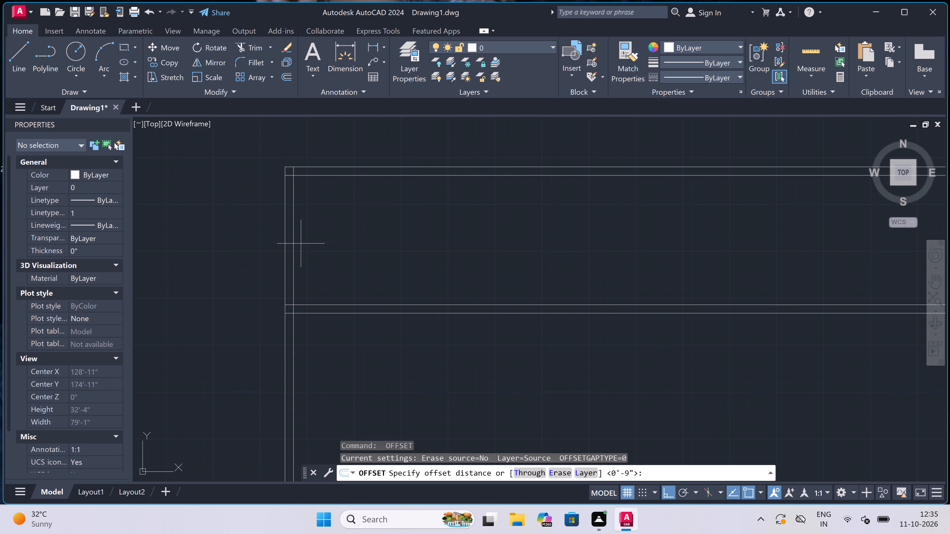
{"action": "left_click", "coordinate": [296, 240]}
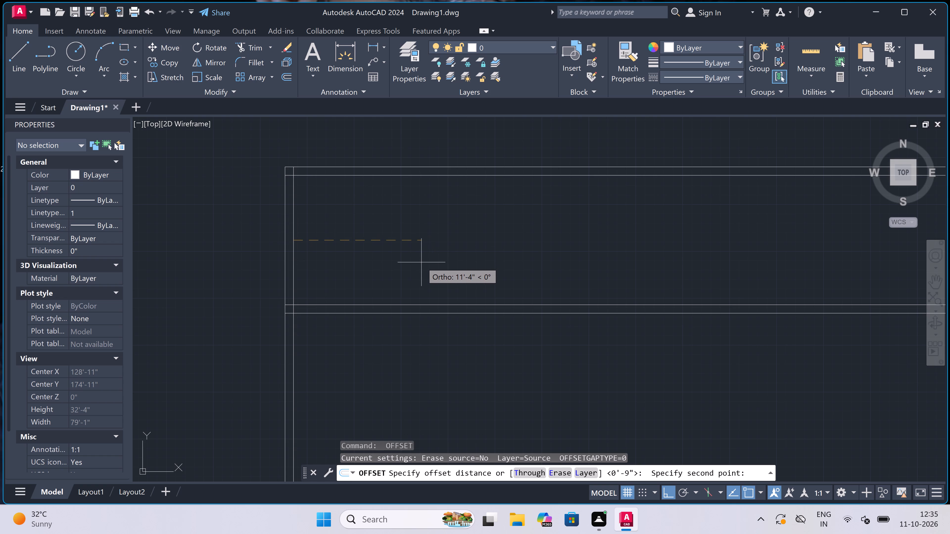
{"action": "key", "text": "7"}
{"action": "key", "text": "apostrophe"}
{"action": "key", "text": "space"}
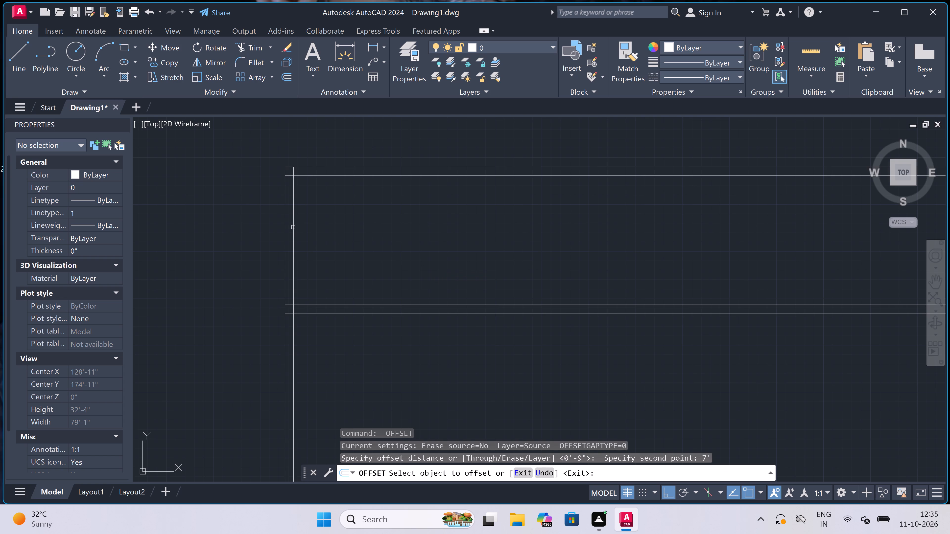
{"action": "left_click_drag", "start_coordinate": [293, 227], "coordinate": [295, 227]}
{"action": "left_click", "coordinate": [346, 225]}
{"action": "key", "text": "Escape"}
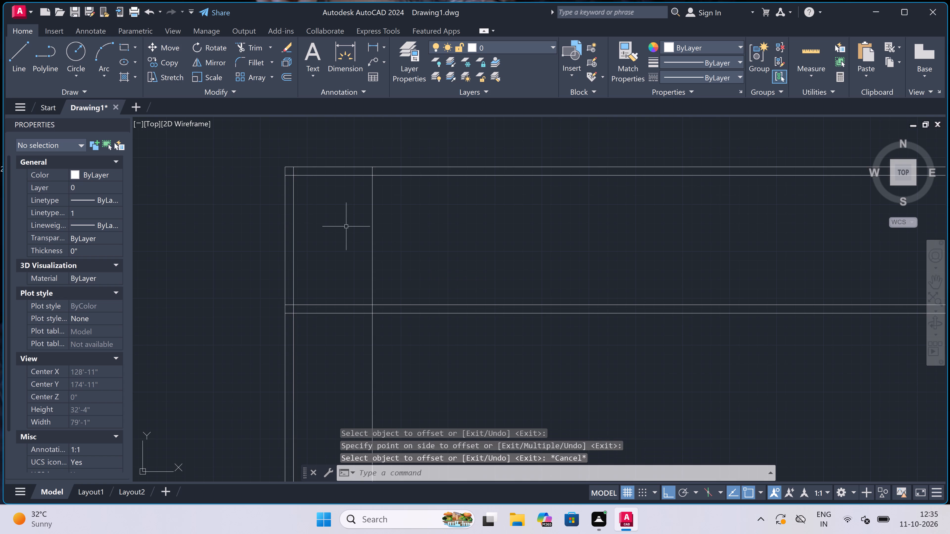
Offset the new vertical line 9" to the right to form the first vertical interior wall.
{"action": "key", "text": "space"}
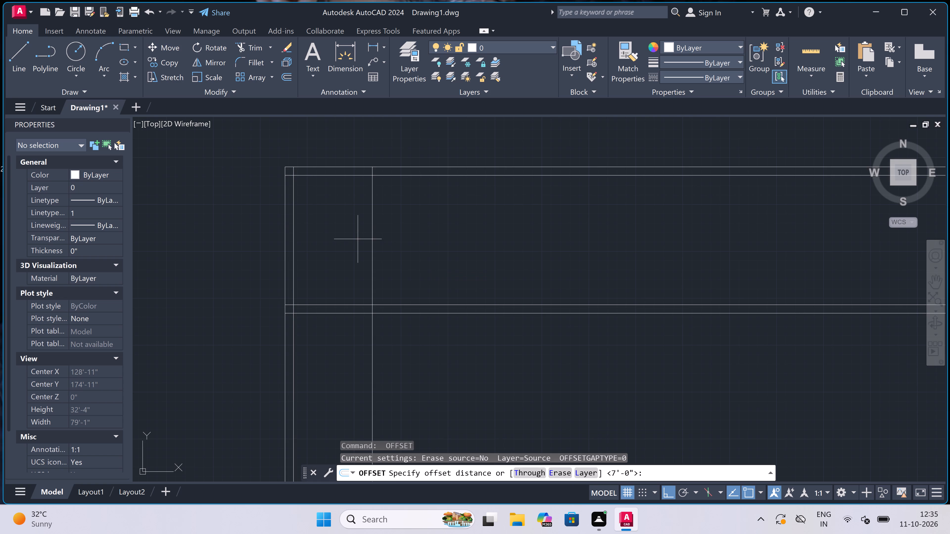
{"action": "left_click", "coordinate": [374, 239]}
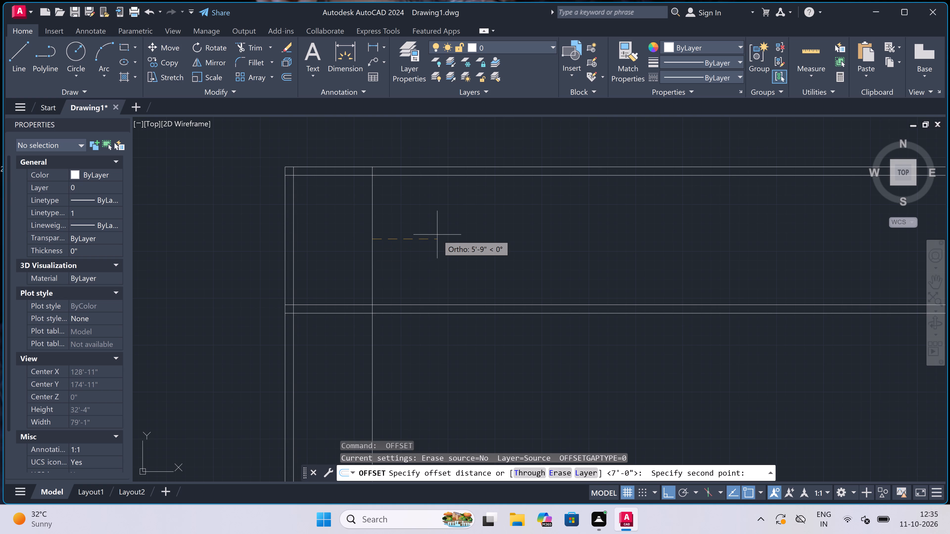
{"action": "key", "text": "9"}
{"action": "key", "text": "shift+quotedbl"}
{"action": "key", "text": "space"}
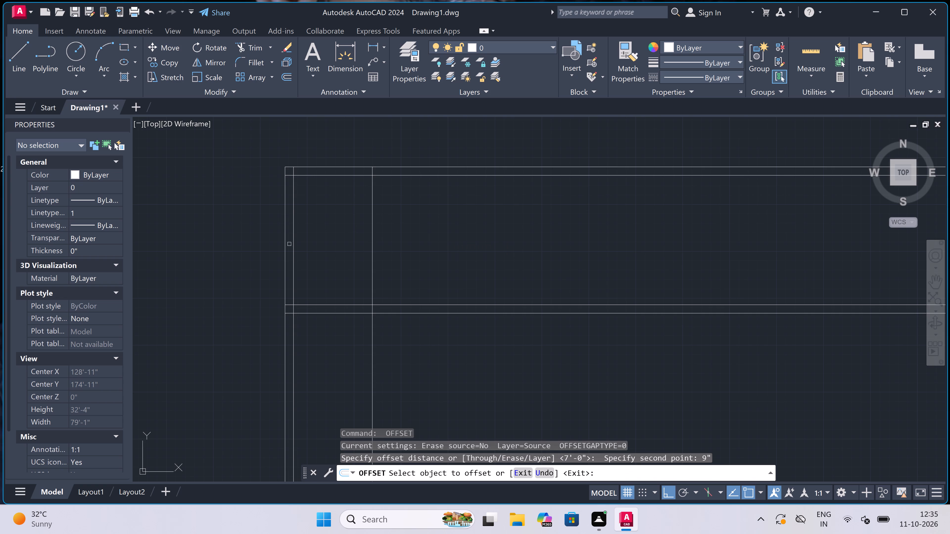
{"action": "left_click", "coordinate": [373, 224]}
{"action": "left_click", "coordinate": [422, 221]}
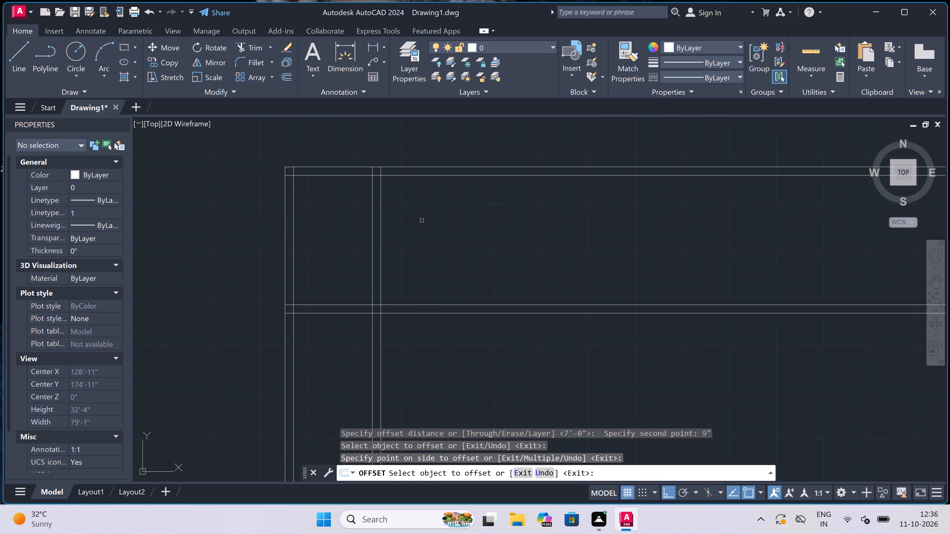
{"action": "key", "text": "Escape"}
Offset the right-hand line of the first vertical interior wall 12' to the right.
{"action": "key", "text": "space"}
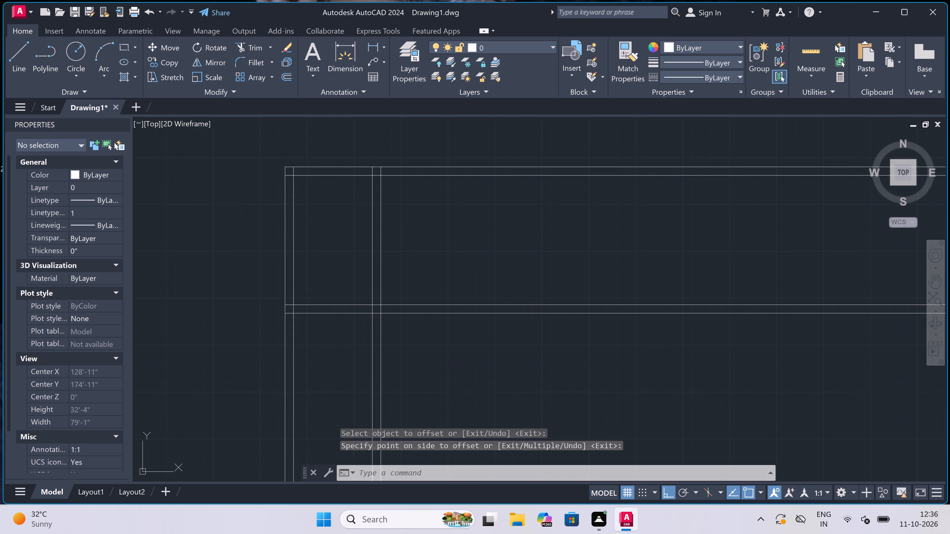
{"action": "left_click_drag", "start_coordinate": [380, 247], "coordinate": [385, 245]}
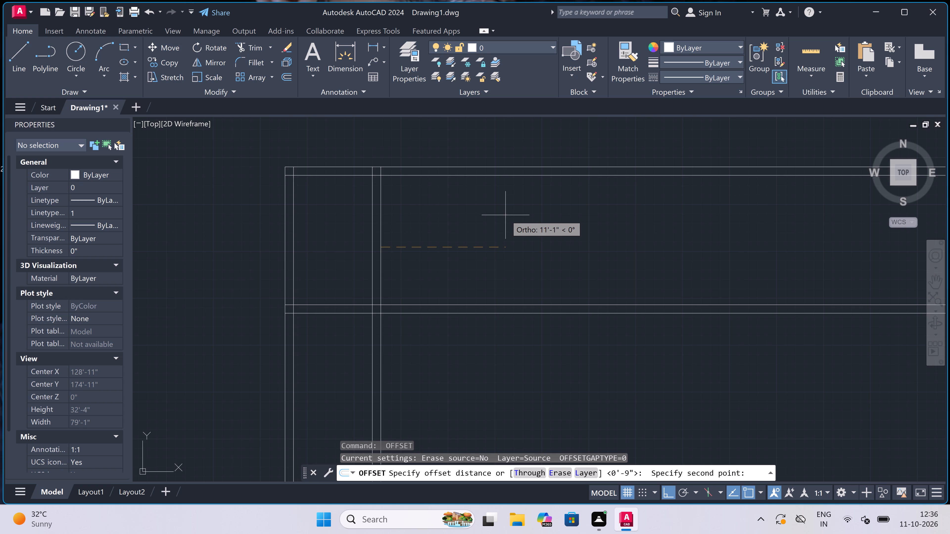
{"action": "type", "text": "12'"}
{"action": "key", "text": "space"}
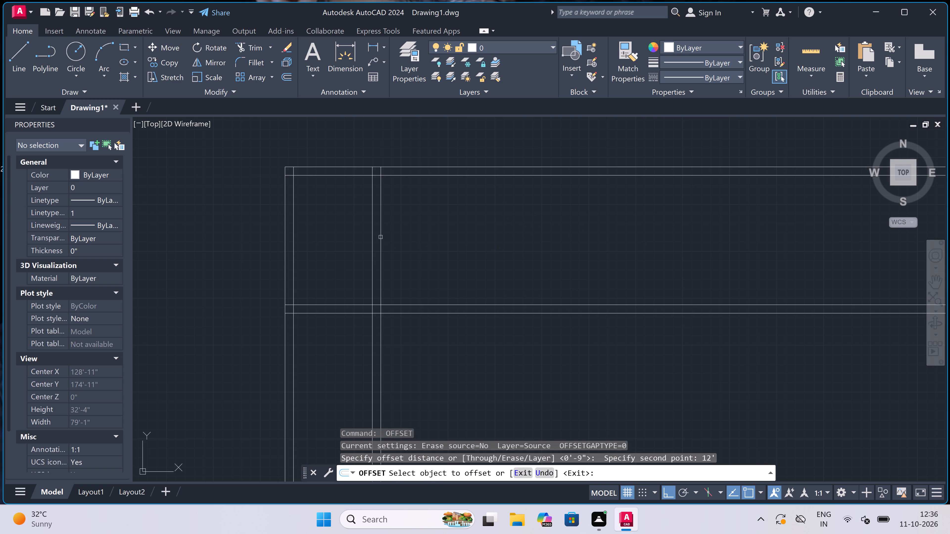
{"action": "left_click_drag", "start_coordinate": [380, 237], "coordinate": [387, 238]}
{"action": "left_click", "coordinate": [504, 225]}
{"action": "key", "text": "Escape"}
Offset the rightmost vertical line 4.5" to the right to form a thin partition wall.
{"action": "key", "text": "space"}
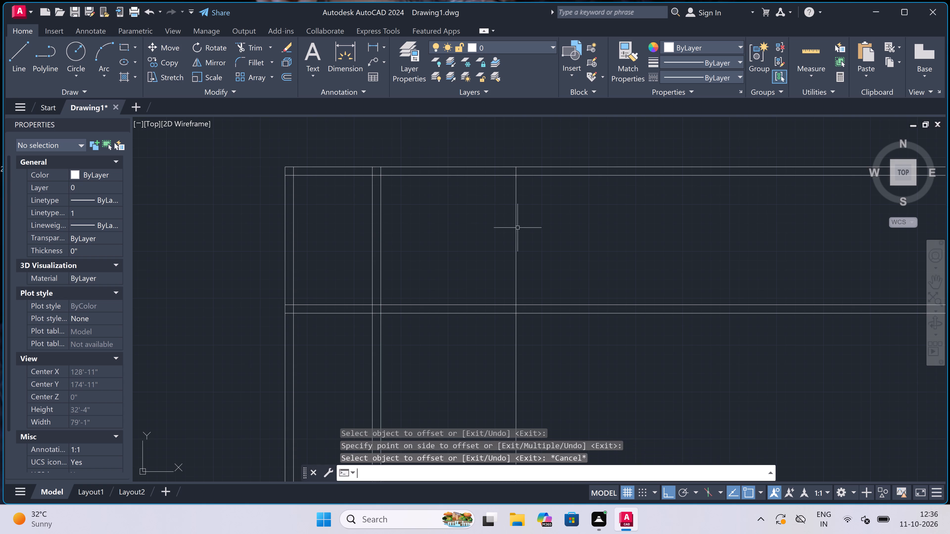
{"action": "left_click", "coordinate": [518, 228]}
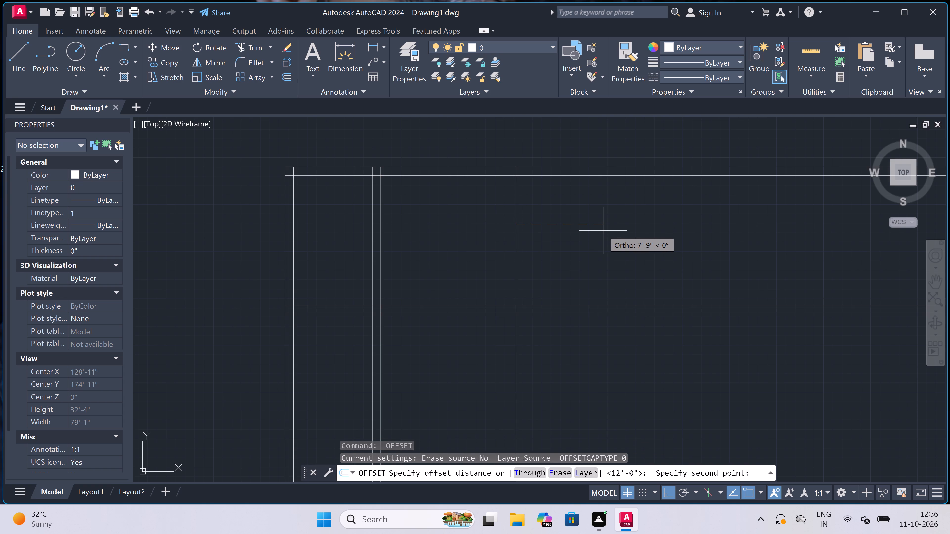
{"action": "type", "text": "4.5\""}
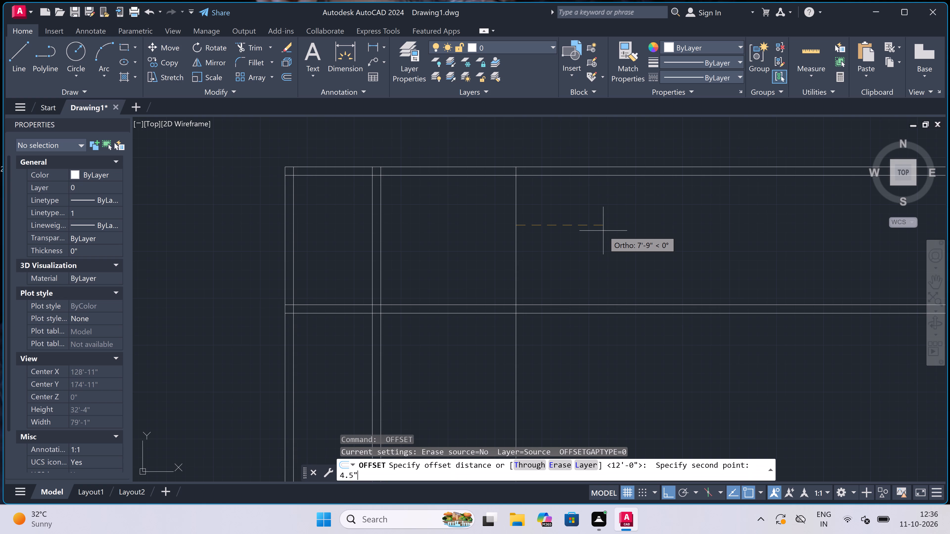
{"action": "key", "text": "space"}
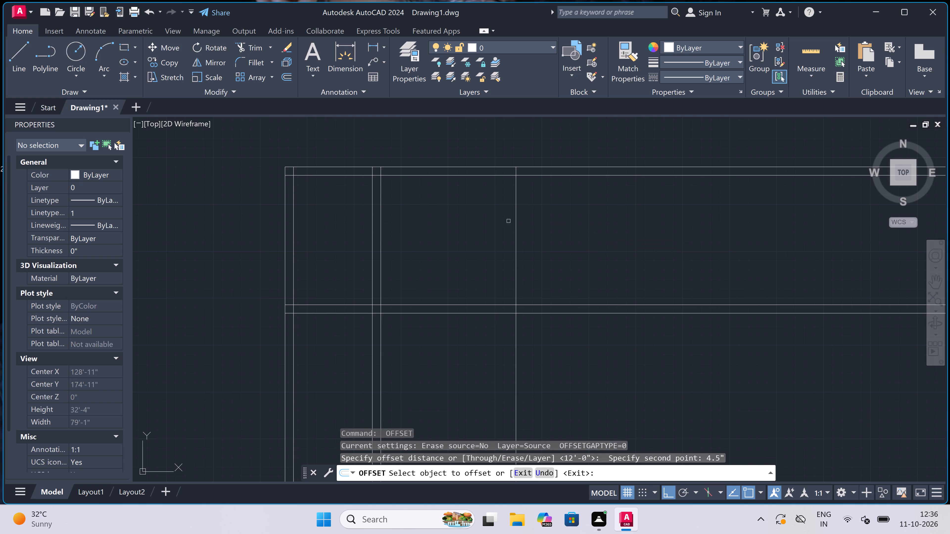
{"action": "left_click", "coordinate": [518, 219]}
{"action": "left_click_drag", "start_coordinate": [524, 220], "coordinate": [529, 221]}
{"action": "left_click", "coordinate": [581, 223]}
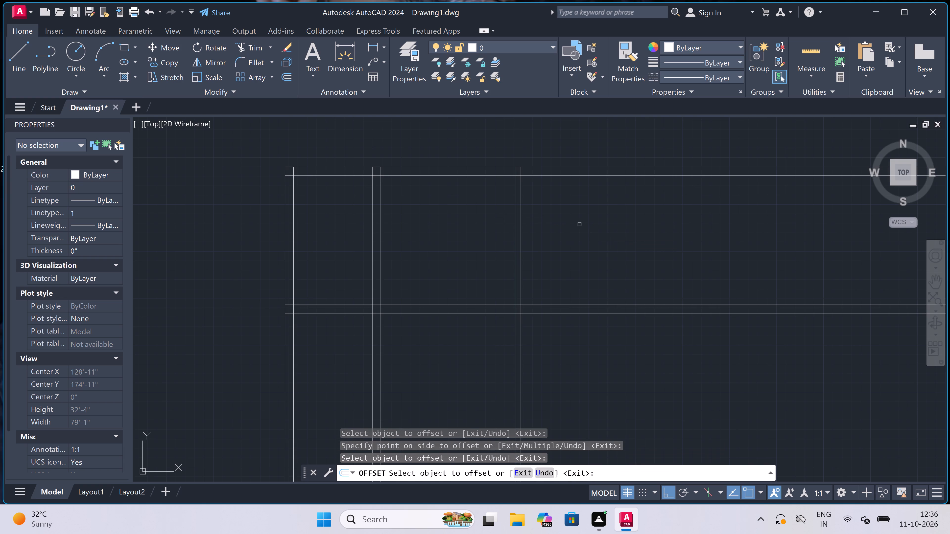
{"action": "key", "text": "Escape"}
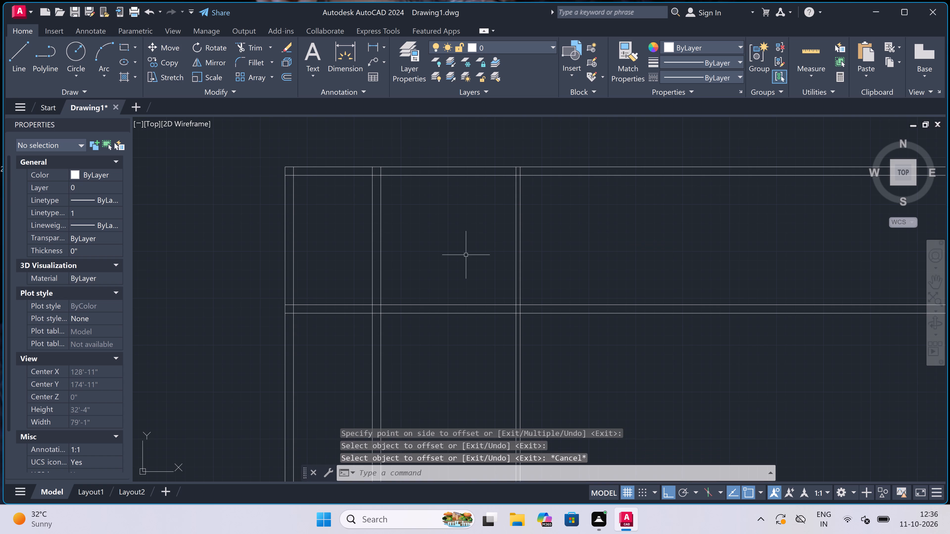
Offset the right-hand line of the thin partition wall 4' to the right.
{"action": "scroll", "coordinate": [447, 260], "scroll_direction": "down", "scroll_amount": 2}
{"action": "scroll", "coordinate": [488, 246], "scroll_direction": "up", "scroll_amount": 3}
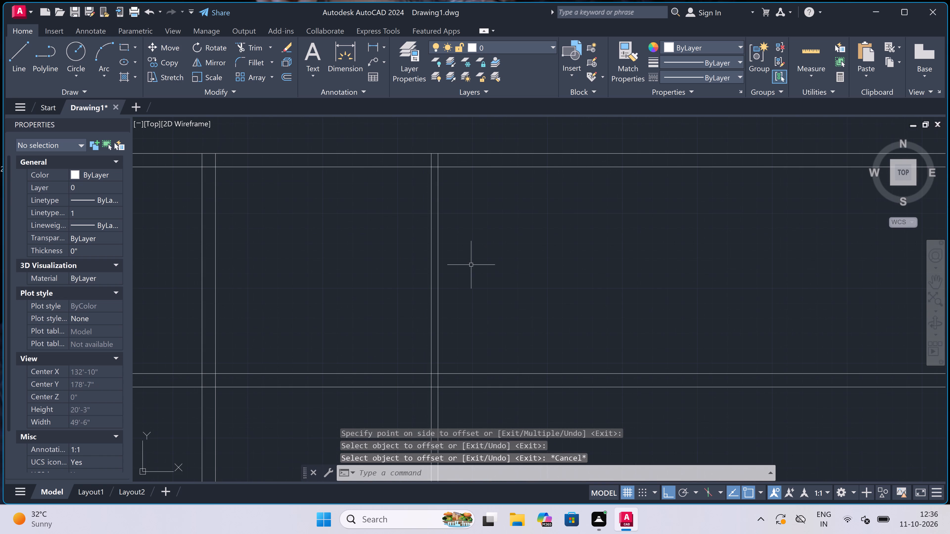
{"action": "scroll", "coordinate": [471, 265], "scroll_direction": "down", "scroll_amount": 1}
{"action": "key", "text": "space"}
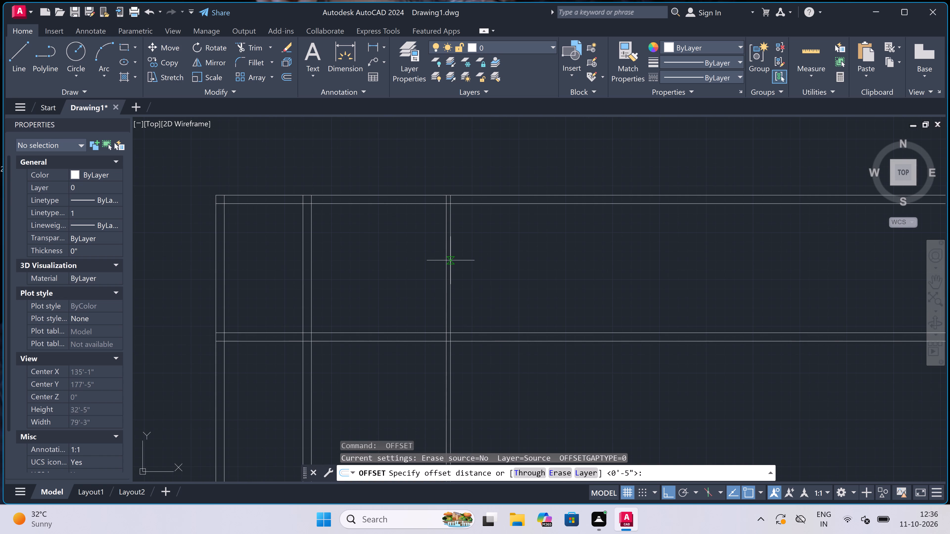
{"action": "left_click_drag", "start_coordinate": [451, 260], "coordinate": [454, 261]}
{"action": "scroll", "coordinate": [432, 275], "scroll_direction": "down", "scroll_amount": 2}
{"action": "scroll", "coordinate": [498, 257], "scroll_direction": "up", "scroll_amount": 2}
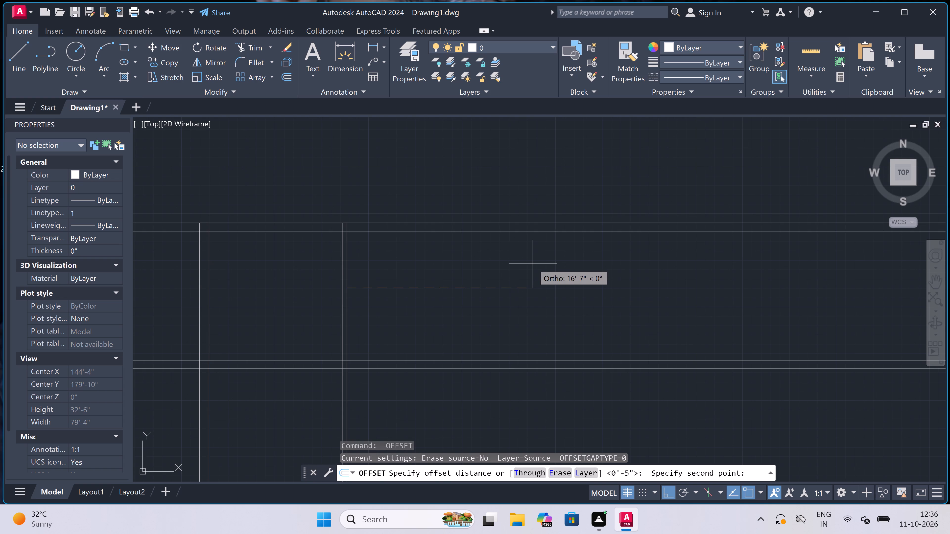
{"action": "key", "text": "4"}
{"action": "key", "text": "apostrophe"}
{"action": "key", "text": "space"}
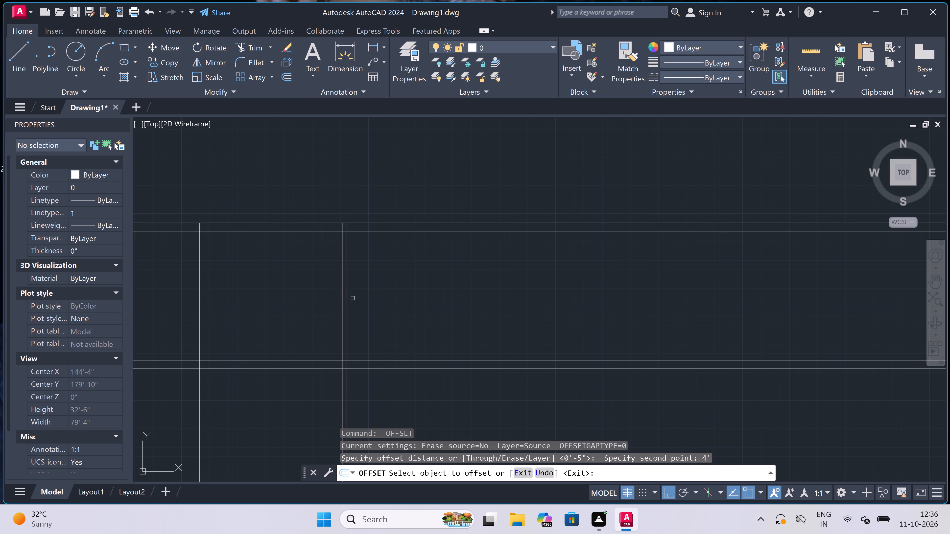
{"action": "left_click", "coordinate": [347, 289]}
{"action": "left_click", "coordinate": [590, 285]}
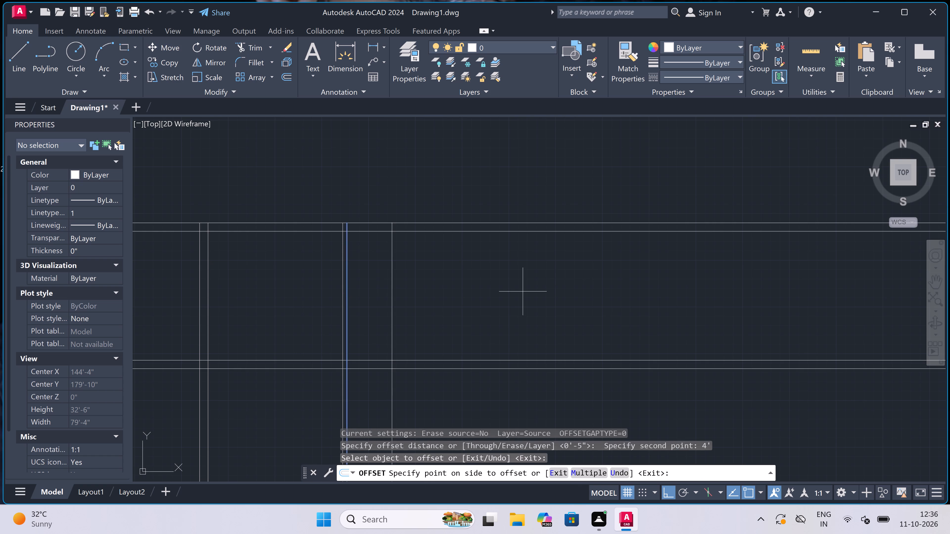
{"action": "key", "text": "Escape"}
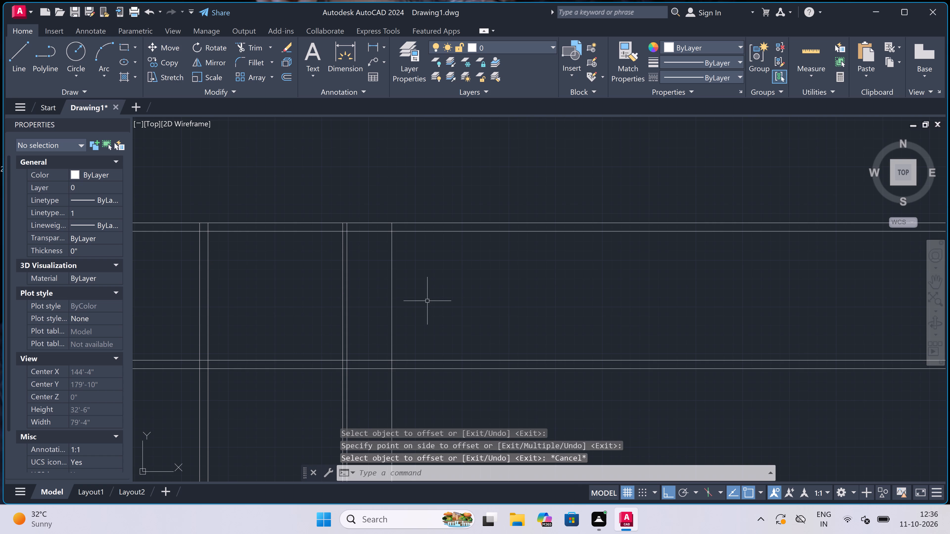
Offset the rightmost vertical line 4.5" to the right to form a second thin partition wall.
{"action": "key", "text": "space"}
{"action": "left_click", "coordinate": [391, 317]}
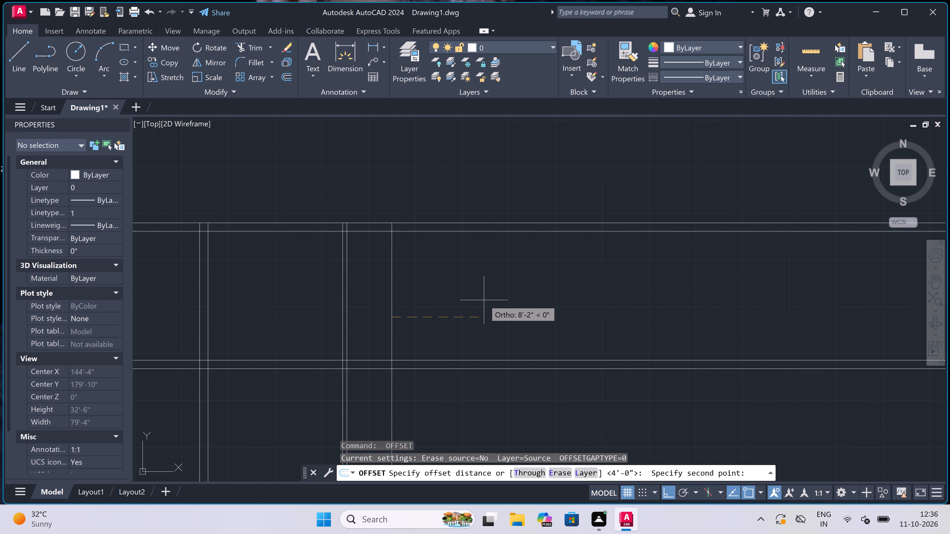
{"action": "type", "text": "4.5"}
{"action": "key", "text": "shift+quotedbl"}
{"action": "key", "text": "space"}
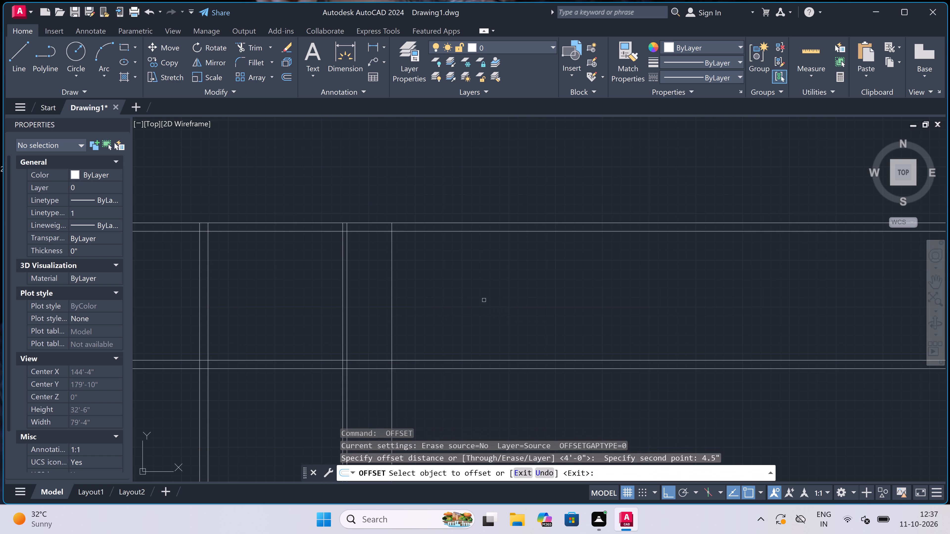
{"action": "left_click", "coordinate": [391, 279]}
{"action": "left_click", "coordinate": [436, 270]}
{"action": "key", "text": "Escape"}
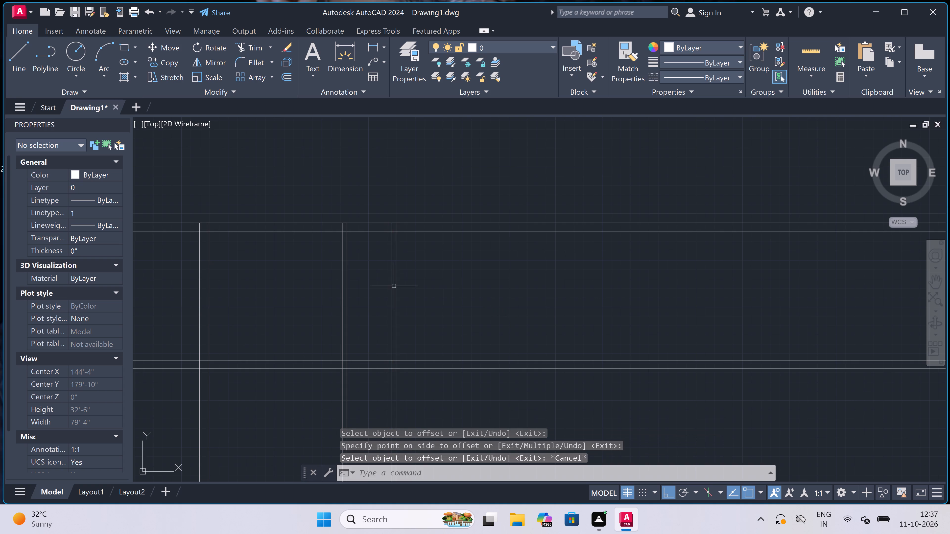
Offset the right-hand line of the second thin partition wall 12'4" to the right.
{"action": "key", "text": "space"}
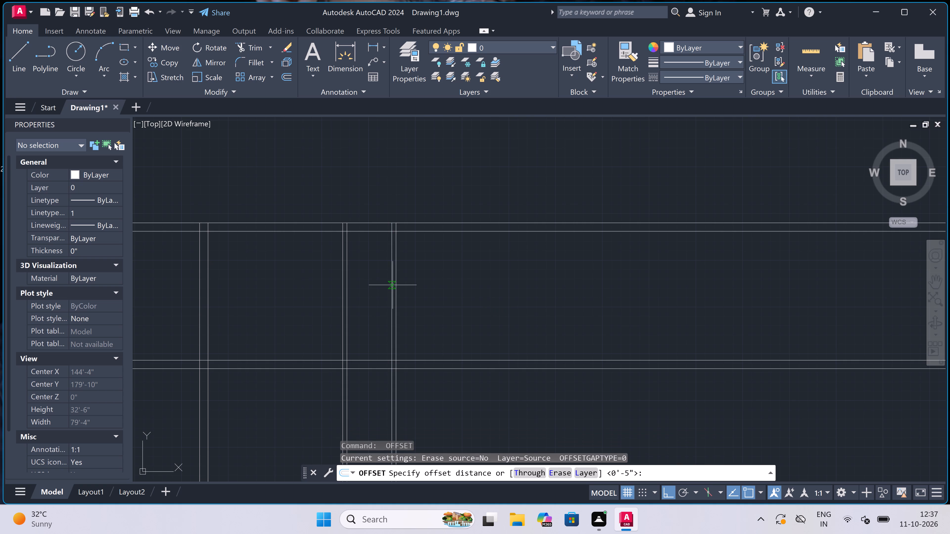
{"action": "left_click", "coordinate": [397, 281]}
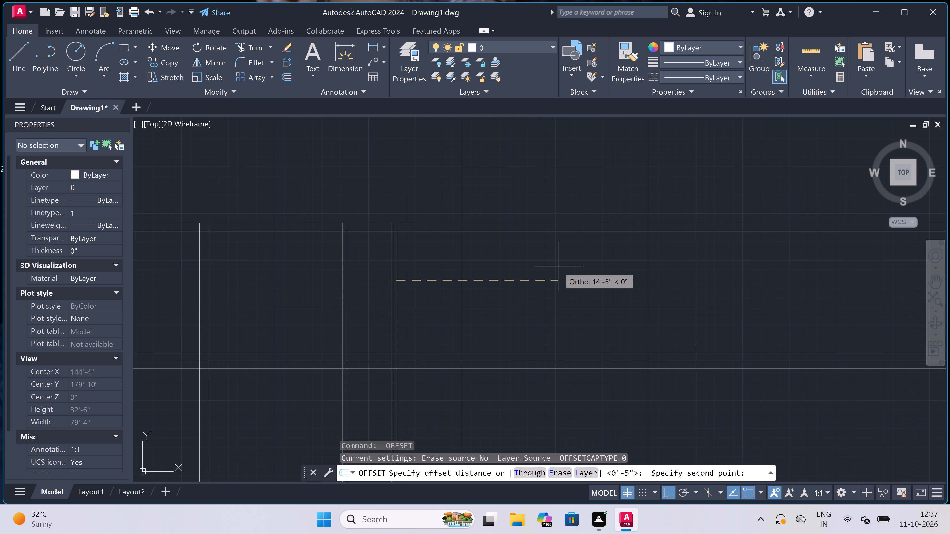
{"action": "type", "text": "12'"}
{"action": "type", "text": "4\""}
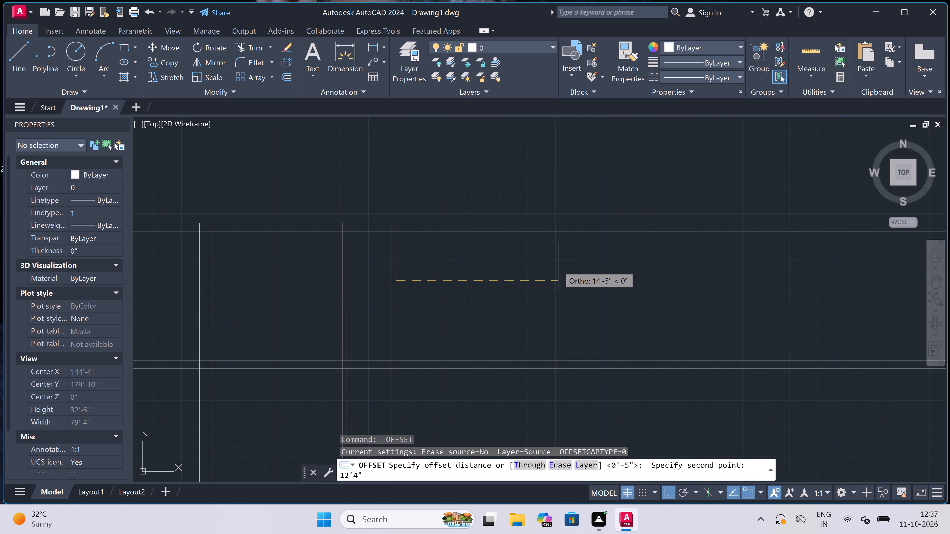
{"action": "key", "text": "space"}
{"action": "left_click_drag", "start_coordinate": [396, 269], "coordinate": [402, 269]}
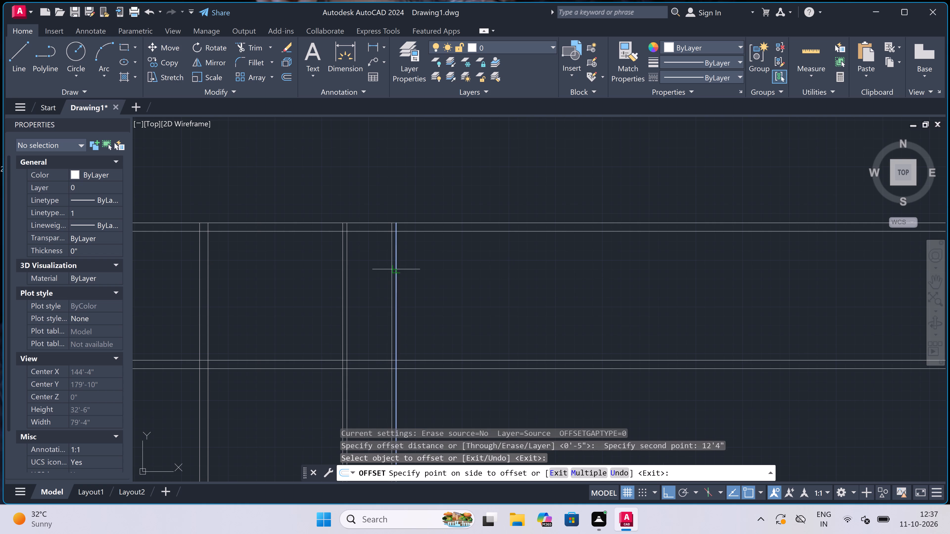
{"action": "left_click", "coordinate": [670, 243]}
{"action": "key", "text": "Escape"}
Offset the new rightmost vertical line 9" to the right to form the right outer wall.
{"action": "key", "text": "space"}
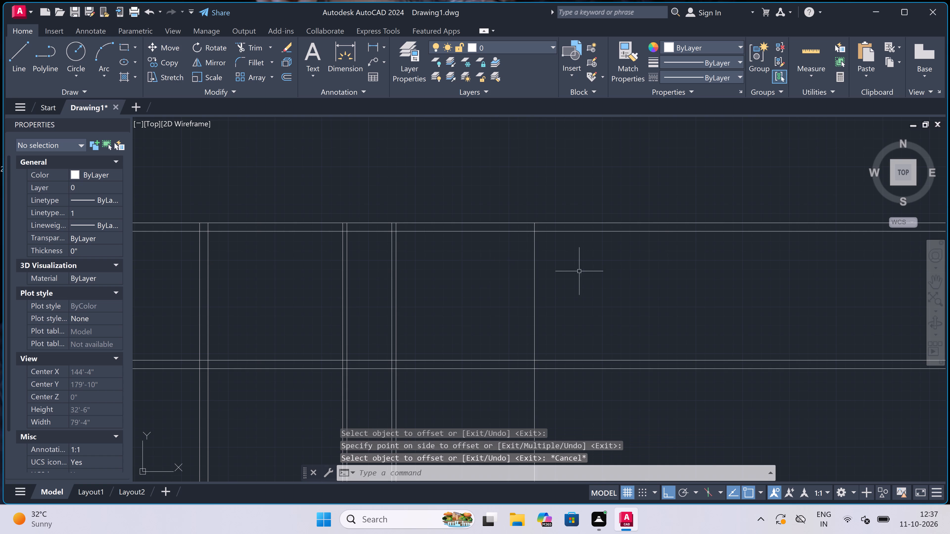
{"action": "left_click", "coordinate": [538, 298]}
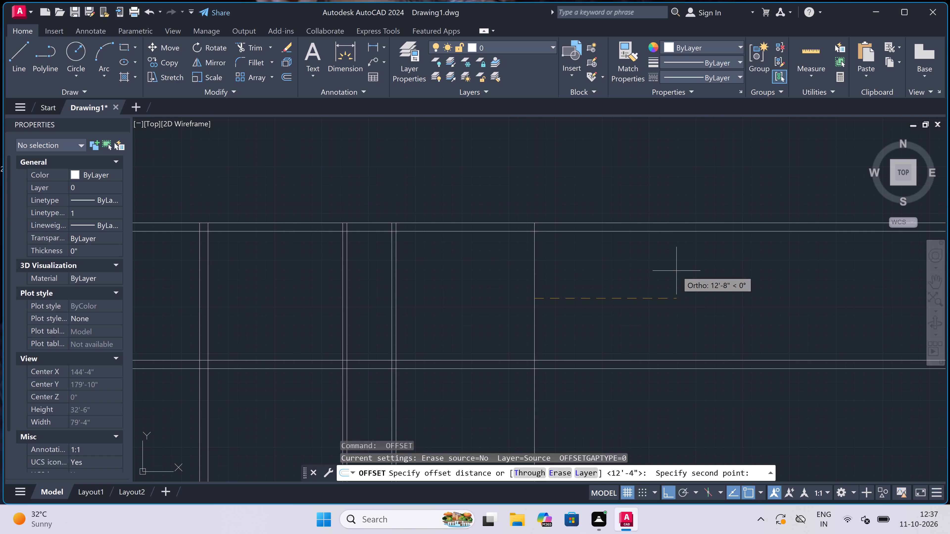
{"action": "type", "text": "9\""}
{"action": "key", "text": "space"}
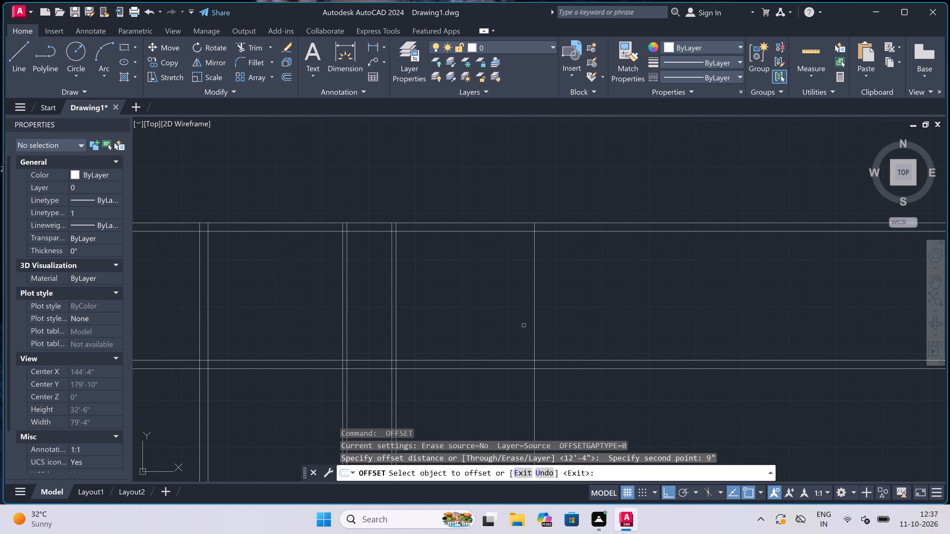
{"action": "left_click_drag", "start_coordinate": [535, 319], "coordinate": [541, 319]}
{"action": "left_click", "coordinate": [591, 308]}
{"action": "key", "text": "Escape"}
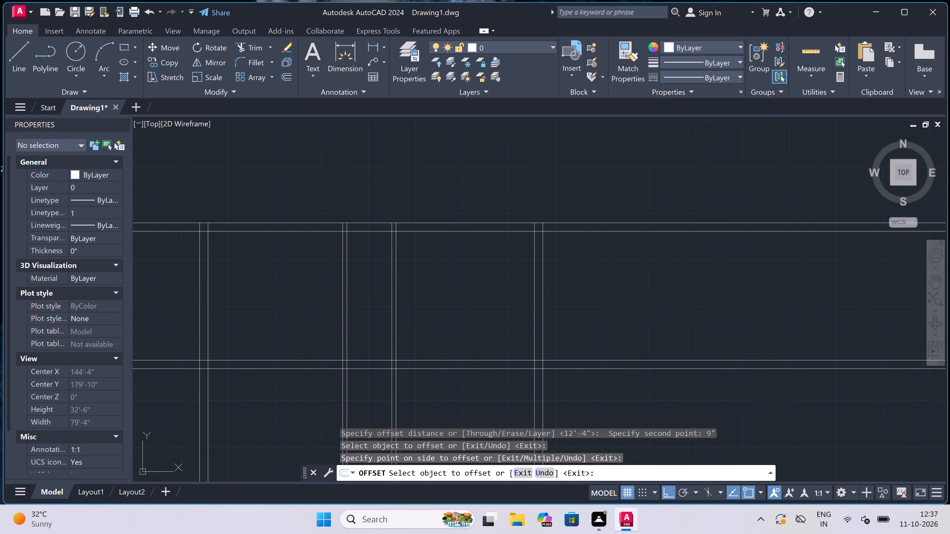
Trim the four horizontal wall lines that extend beyond the outer face of the right outer wall.
{"action": "type", "text": "tr"}
{"action": "key", "text": "space"}
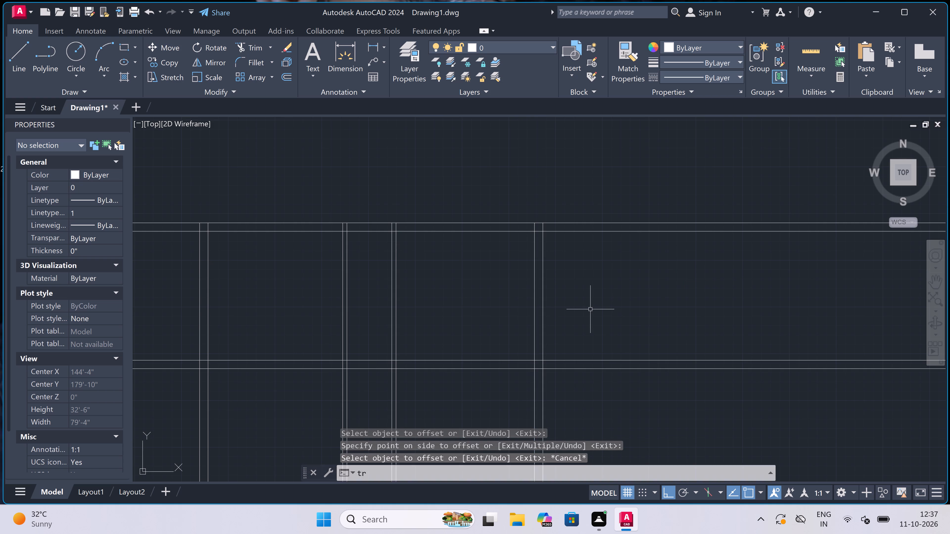
{"action": "left_click", "coordinate": [588, 190]}
{"action": "left_click", "coordinate": [586, 404]}
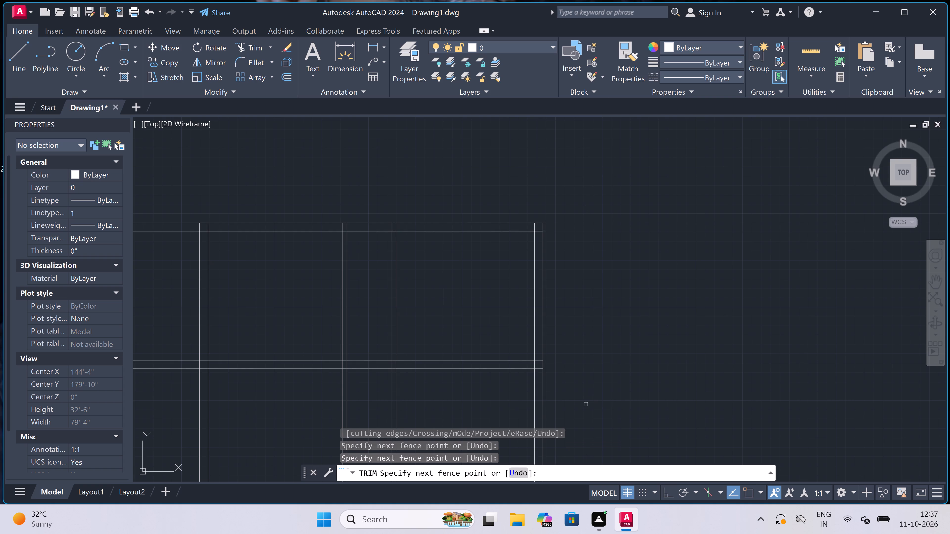
Trim the inner wall line overruns at the upper-right corner of the plan to clean up the outer wall corner.
{"action": "scroll", "coordinate": [546, 211], "scroll_direction": "up", "scroll_amount": 4}
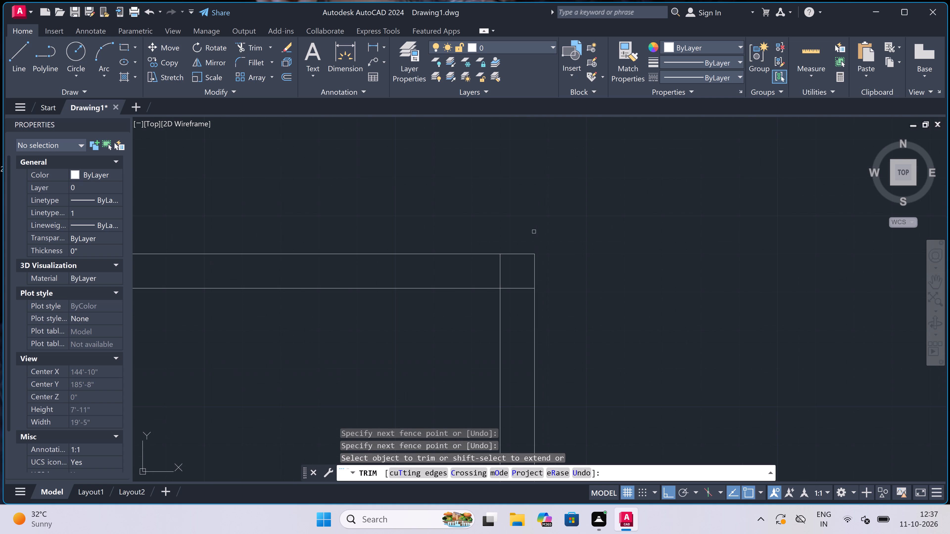
{"action": "scroll", "coordinate": [504, 269], "scroll_direction": "up", "scroll_amount": 2}
{"action": "left_click_drag", "start_coordinate": [503, 270], "coordinate": [501, 276]}
{"action": "left_click", "coordinate": [479, 287]}
{"action": "left_click", "coordinate": [516, 278]}
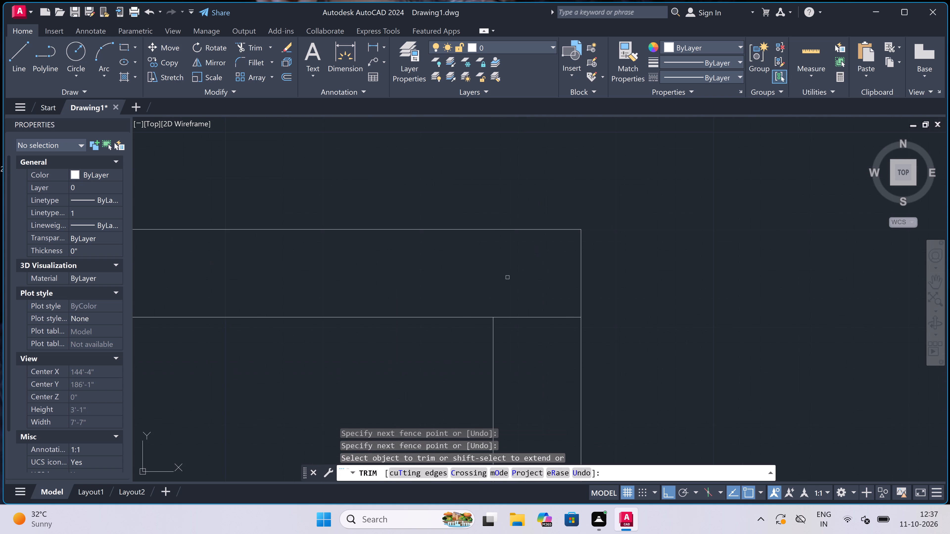
{"action": "left_click_drag", "start_coordinate": [517, 349], "coordinate": [517, 344]}
Trim the crossing lines where the horizontal interior wall meets the right outer wall to open the T-junction.
{"action": "scroll", "coordinate": [516, 282], "scroll_direction": "down", "scroll_amount": 8}
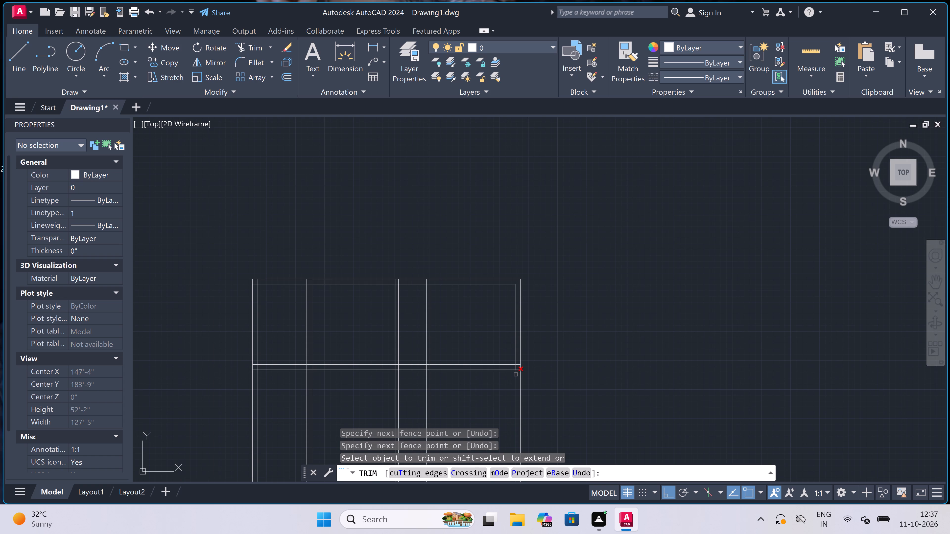
{"action": "scroll", "coordinate": [516, 375], "scroll_direction": "up", "scroll_amount": 3}
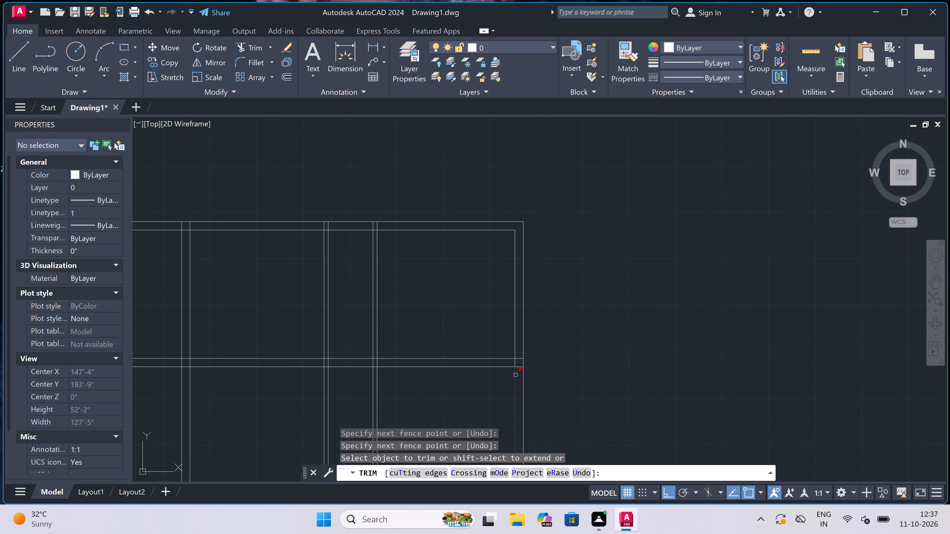
{"action": "scroll", "coordinate": [522, 357], "scroll_direction": "up", "scroll_amount": 1}
{"action": "left_click", "coordinate": [522, 360]}
{"action": "left_click", "coordinate": [528, 286]}
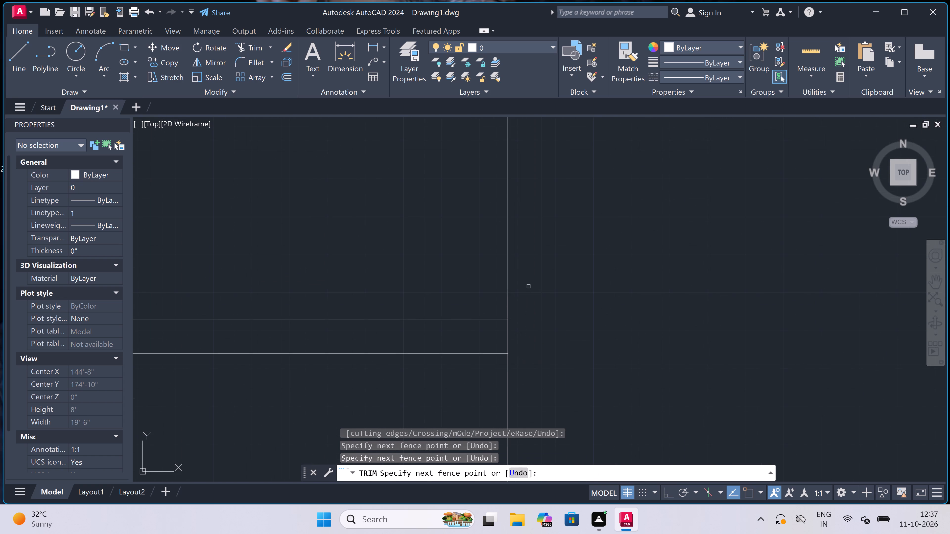
{"action": "scroll", "coordinate": [519, 328], "scroll_direction": "up", "scroll_amount": 2}
{"action": "left_click", "coordinate": [518, 328]}
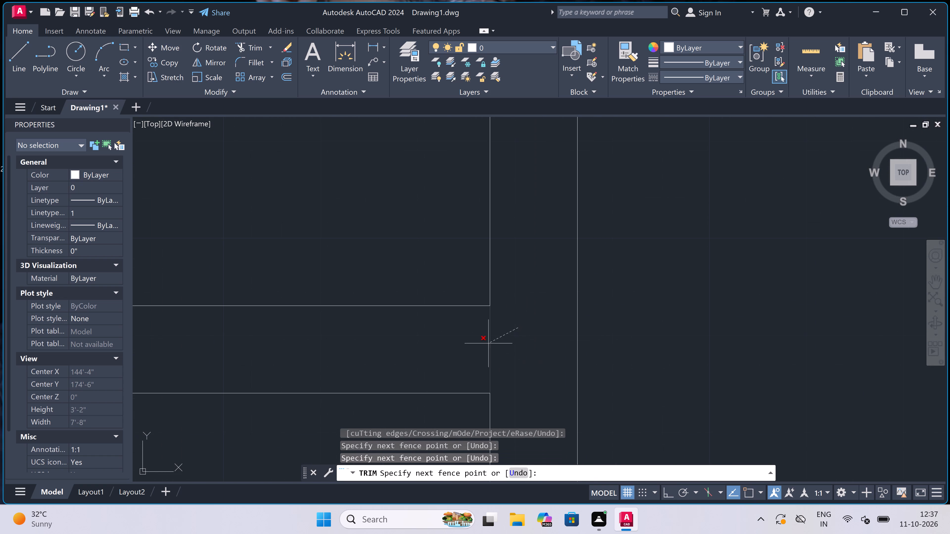
{"action": "left_click", "coordinate": [470, 344]}
Trim the upper line of the horizontal interior wall where it crosses the left outer wall.
{"action": "scroll", "coordinate": [472, 341], "scroll_direction": "down", "scroll_amount": 7}
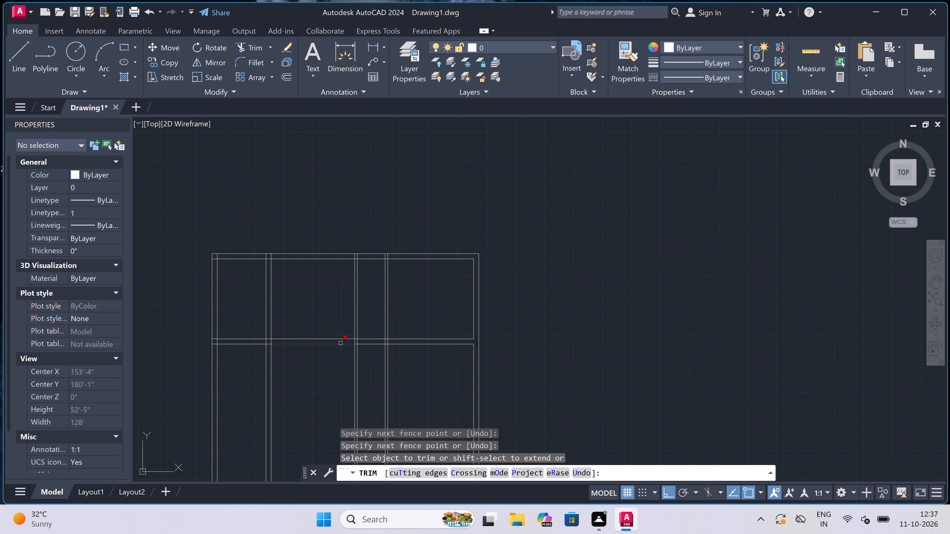
{"action": "scroll", "coordinate": [214, 338], "scroll_direction": "up", "scroll_amount": 3}
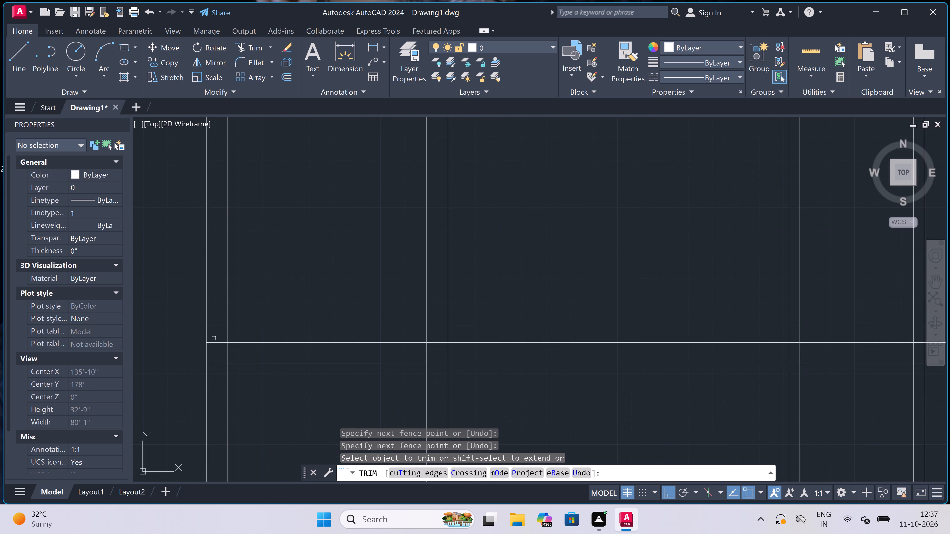
{"action": "scroll", "coordinate": [212, 347], "scroll_direction": "up", "scroll_amount": 1}
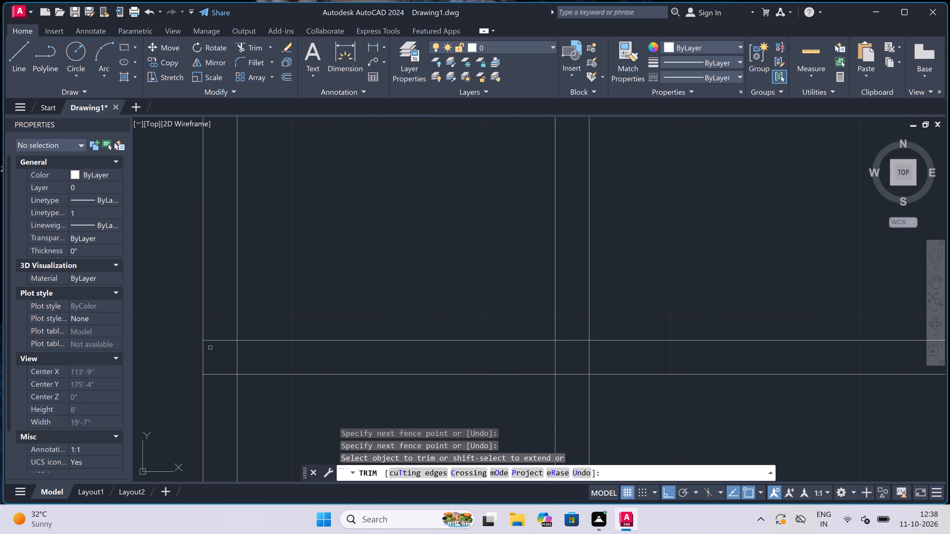
{"action": "scroll", "coordinate": [210, 348], "scroll_direction": "up", "scroll_amount": 1}
{"action": "scroll", "coordinate": [210, 348], "scroll_direction": "down", "scroll_amount": 1}
{"action": "scroll", "coordinate": [210, 348], "scroll_direction": "up", "scroll_amount": 1}
{"action": "scroll", "coordinate": [210, 348], "scroll_direction": "down", "scroll_amount": 1}
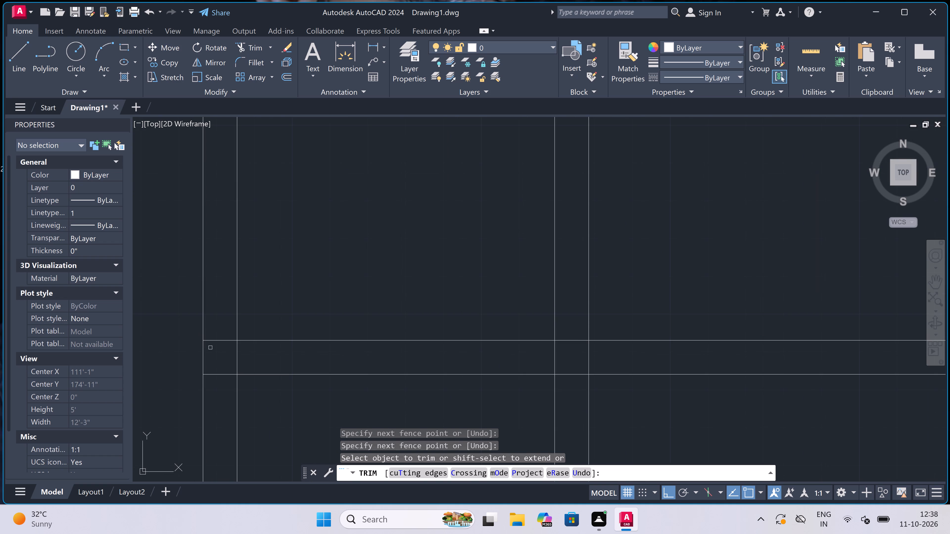
{"action": "left_click", "coordinate": [217, 359]}
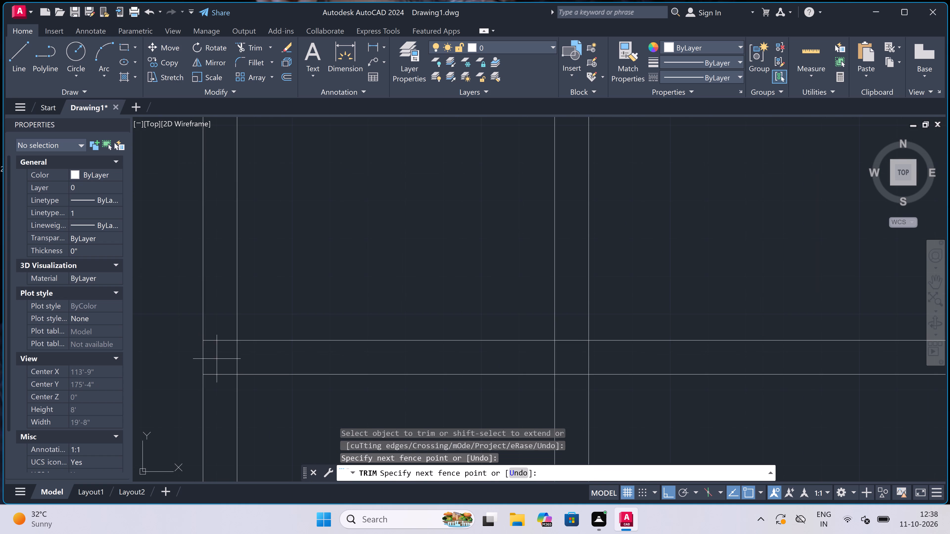
{"action": "left_click", "coordinate": [229, 318]}
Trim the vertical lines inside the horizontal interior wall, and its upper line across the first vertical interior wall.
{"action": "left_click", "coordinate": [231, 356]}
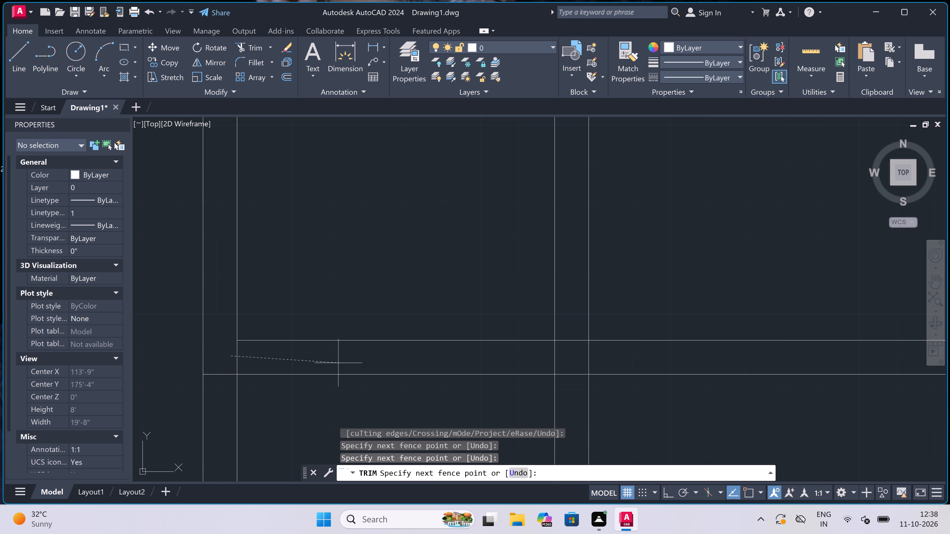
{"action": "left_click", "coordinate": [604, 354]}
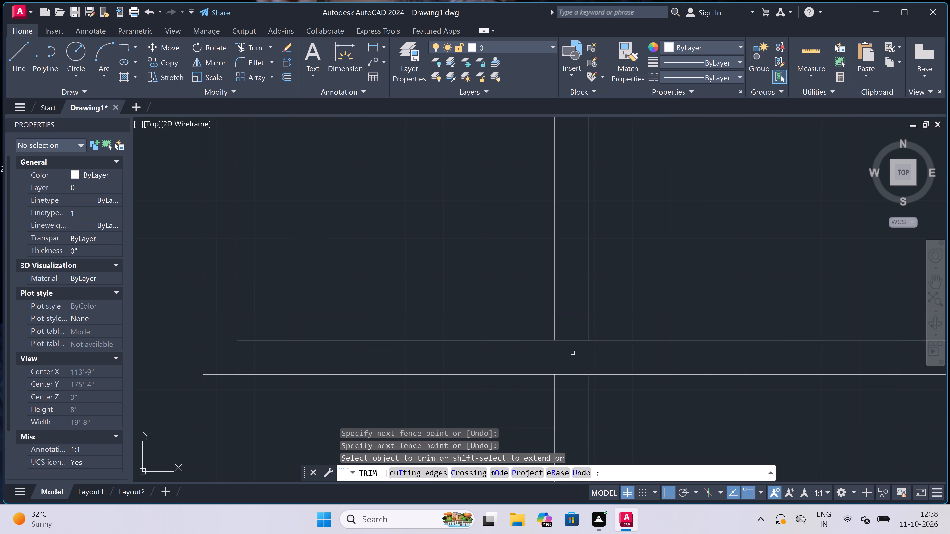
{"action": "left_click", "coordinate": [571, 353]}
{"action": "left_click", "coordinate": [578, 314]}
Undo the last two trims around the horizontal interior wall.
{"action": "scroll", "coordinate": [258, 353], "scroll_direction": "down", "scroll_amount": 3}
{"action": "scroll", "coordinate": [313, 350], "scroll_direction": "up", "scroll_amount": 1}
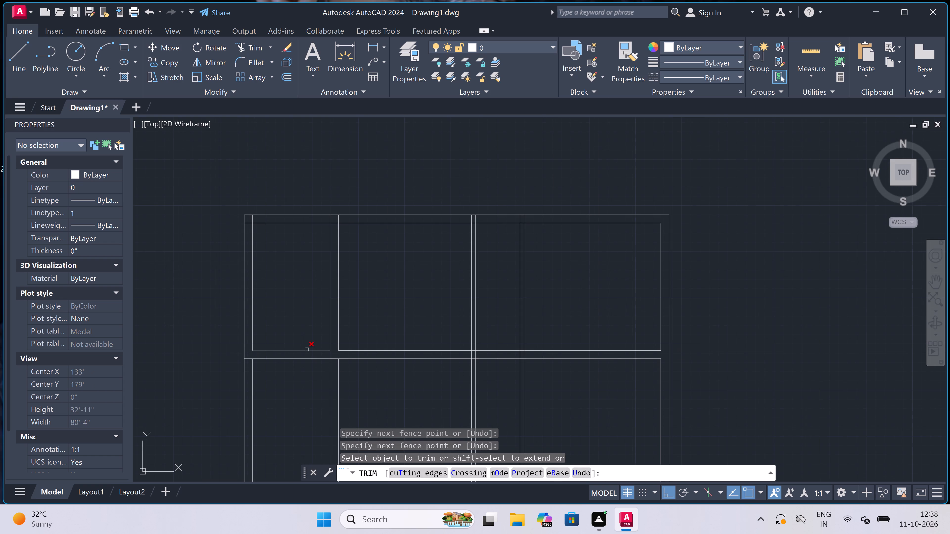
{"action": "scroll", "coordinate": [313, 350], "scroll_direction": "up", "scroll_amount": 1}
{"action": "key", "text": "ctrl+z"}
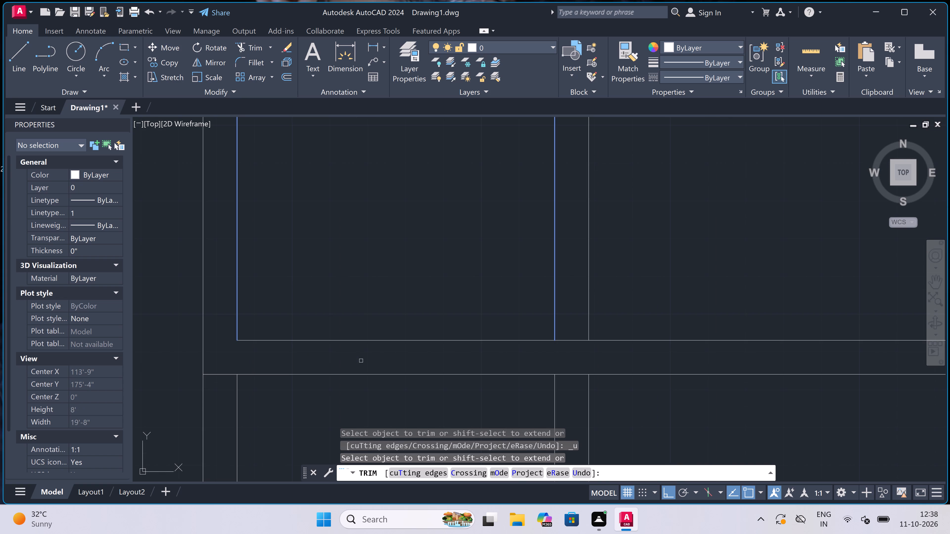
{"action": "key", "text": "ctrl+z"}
Trim both lines of the horizontal interior wall between the left outer wall and the first vertical interior wall.
{"action": "left_click", "coordinate": [383, 301]}
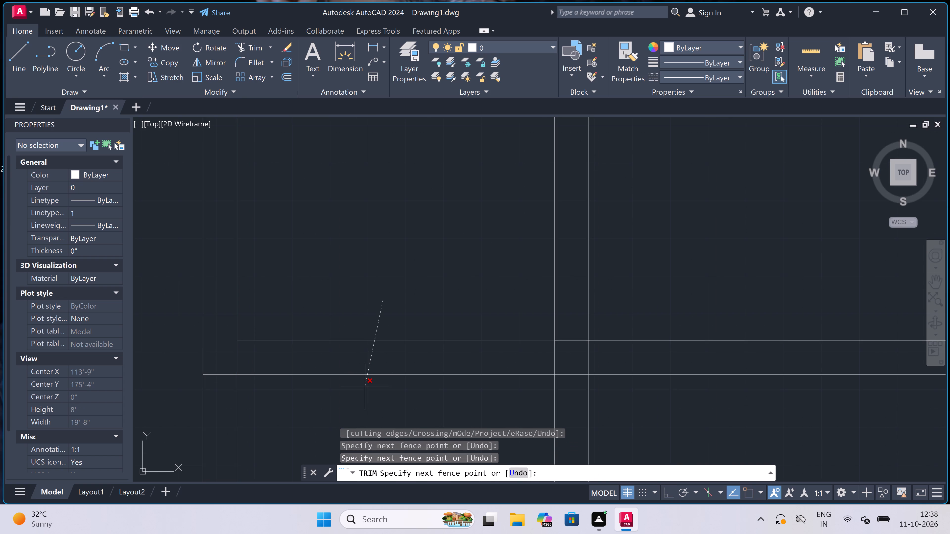
{"action": "left_click", "coordinate": [365, 386]}
Trim the horizontal interior wall's upper line across the first vertical interior wall, and that wall's right line inside the horizontal wall.
{"action": "scroll", "coordinate": [296, 340], "scroll_direction": "down", "scroll_amount": 3}
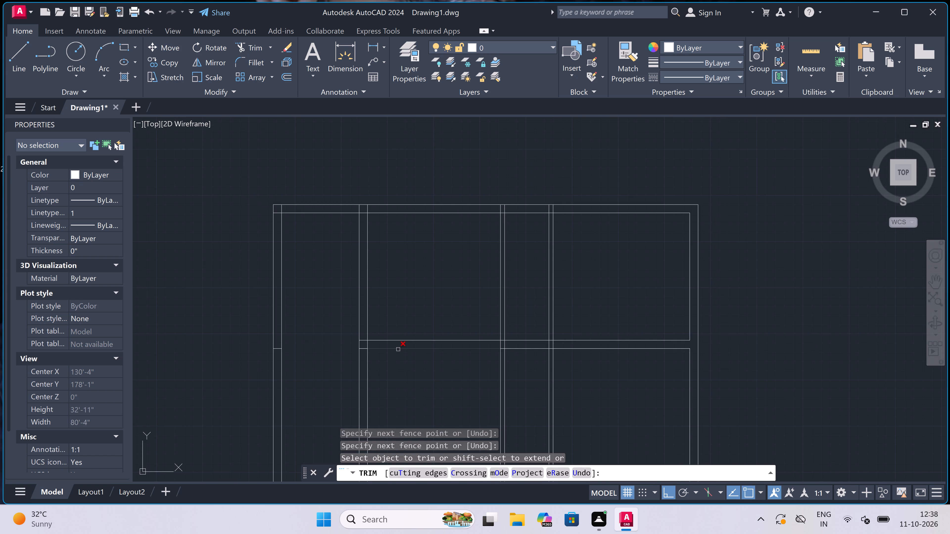
{"action": "scroll", "coordinate": [367, 346], "scroll_direction": "up", "scroll_amount": 3}
{"action": "left_click", "coordinate": [354, 317]}
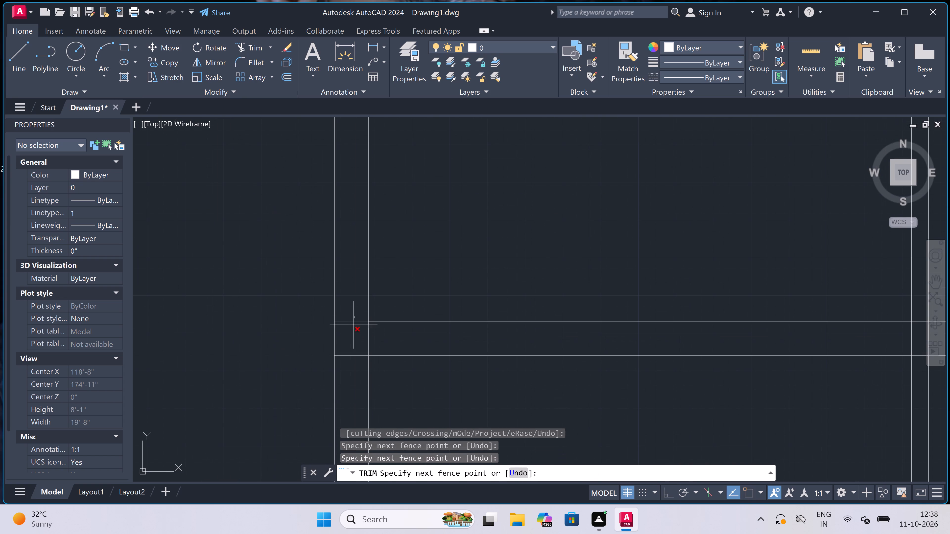
{"action": "left_click", "coordinate": [353, 336]}
{"action": "left_click", "coordinate": [351, 342]}
{"action": "left_click", "coordinate": [393, 343]}
Trim the overlapping lines at the top-left outer corner and where the first vertical interior wall meets the top outer wall.
{"action": "scroll", "coordinate": [358, 342], "scroll_direction": "down", "scroll_amount": 4}
{"action": "scroll", "coordinate": [305, 240], "scroll_direction": "up", "scroll_amount": 4}
{"action": "left_click", "coordinate": [293, 378]}
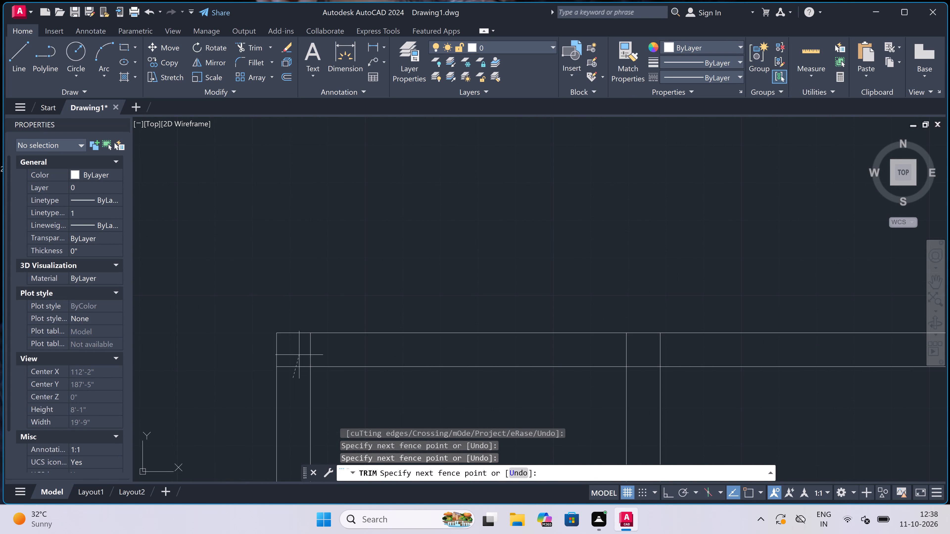
{"action": "left_click", "coordinate": [300, 350]}
{"action": "left_click", "coordinate": [300, 349]}
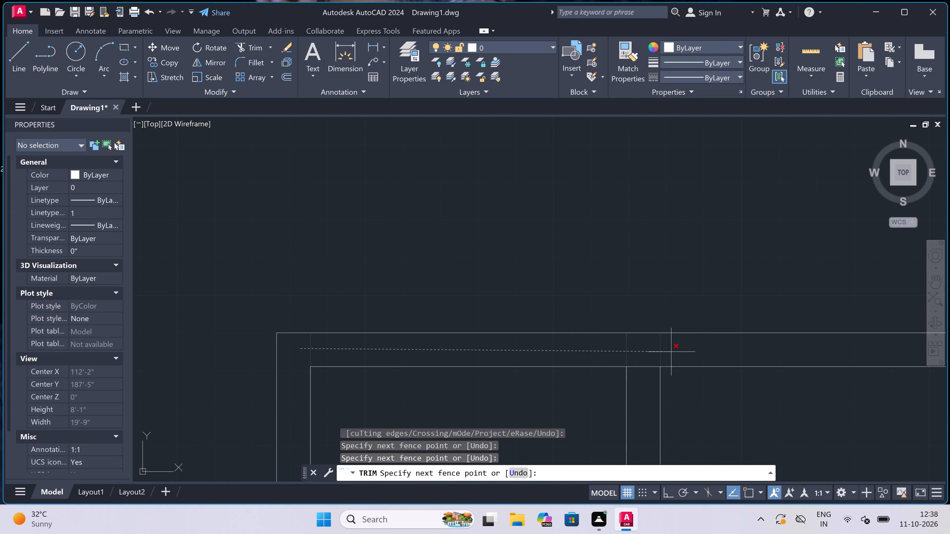
{"action": "left_click", "coordinate": [672, 352]}
{"action": "left_click", "coordinate": [648, 367]}
Trim both thin vertical partitions' lines inside the top outer wall, and the wall's inner line across each partition.
{"action": "scroll", "coordinate": [280, 304], "scroll_direction": "down", "scroll_amount": 3}
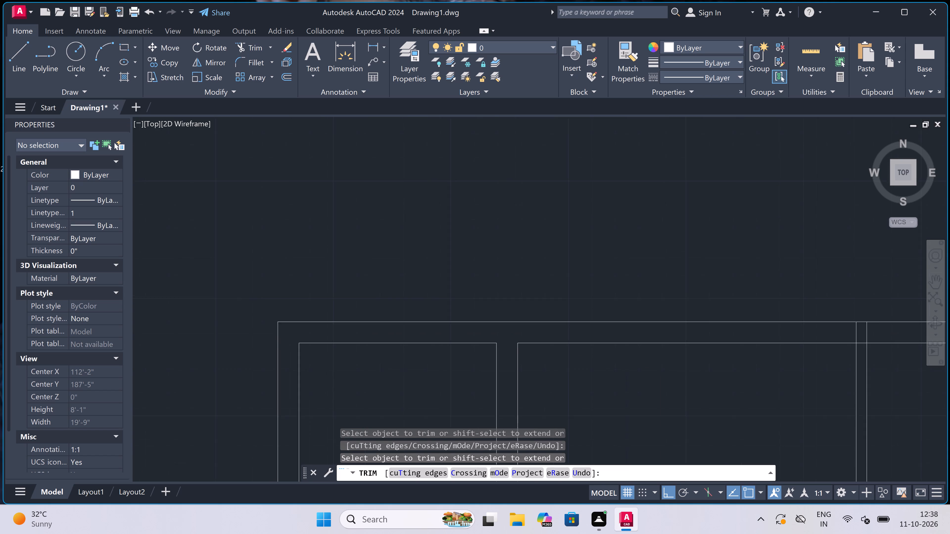
{"action": "scroll", "coordinate": [280, 304], "scroll_direction": "down", "scroll_amount": 1}
{"action": "scroll", "coordinate": [406, 309], "scroll_direction": "down", "scroll_amount": 3}
{"action": "scroll", "coordinate": [434, 320], "scroll_direction": "up", "scroll_amount": 3}
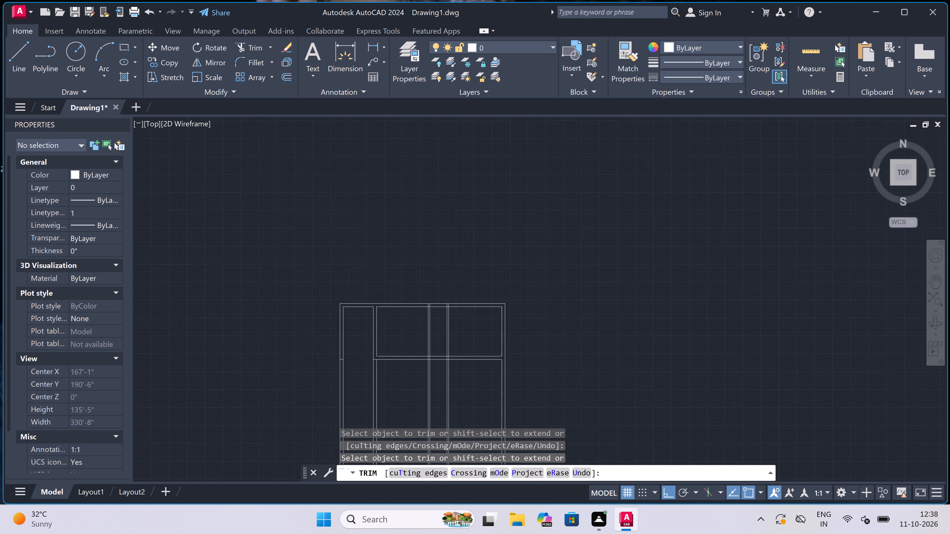
{"action": "scroll", "coordinate": [476, 270], "scroll_direction": "up", "scroll_amount": 3}
{"action": "left_click", "coordinate": [473, 312]}
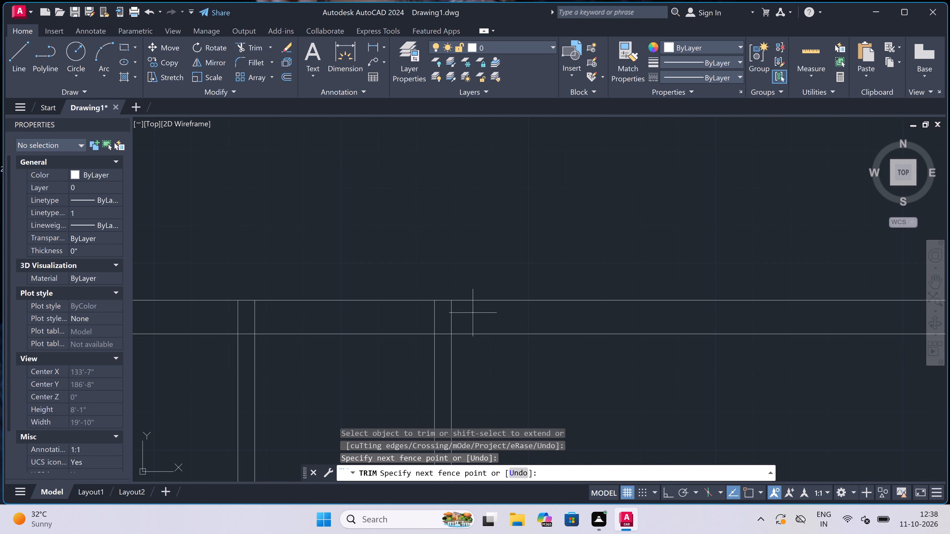
{"action": "left_click", "coordinate": [204, 311]}
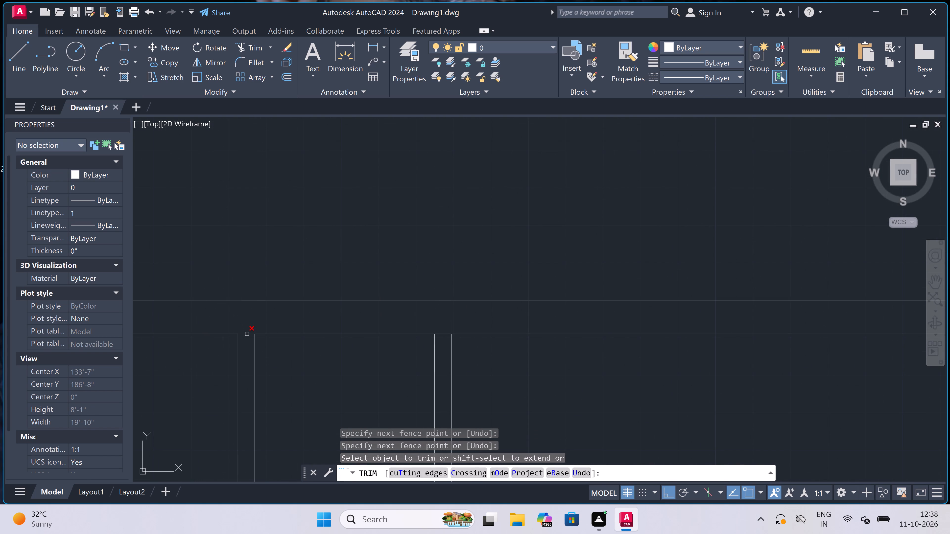
{"action": "left_click", "coordinate": [247, 334]}
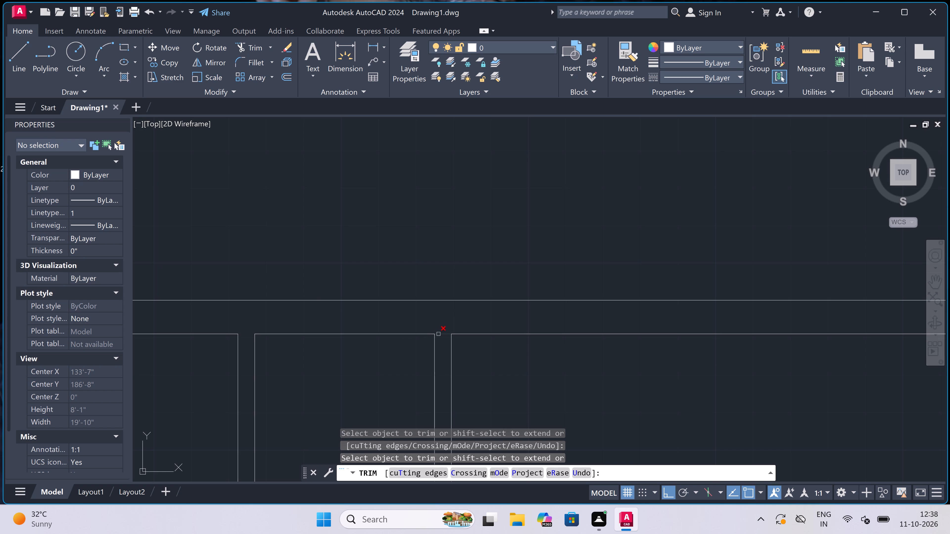
{"action": "left_click", "coordinate": [439, 334]}
Trim both lines of the horizontal interior wall in the space between the two thin vertical partitions.
{"action": "scroll", "coordinate": [416, 294], "scroll_direction": "down", "scroll_amount": 4}
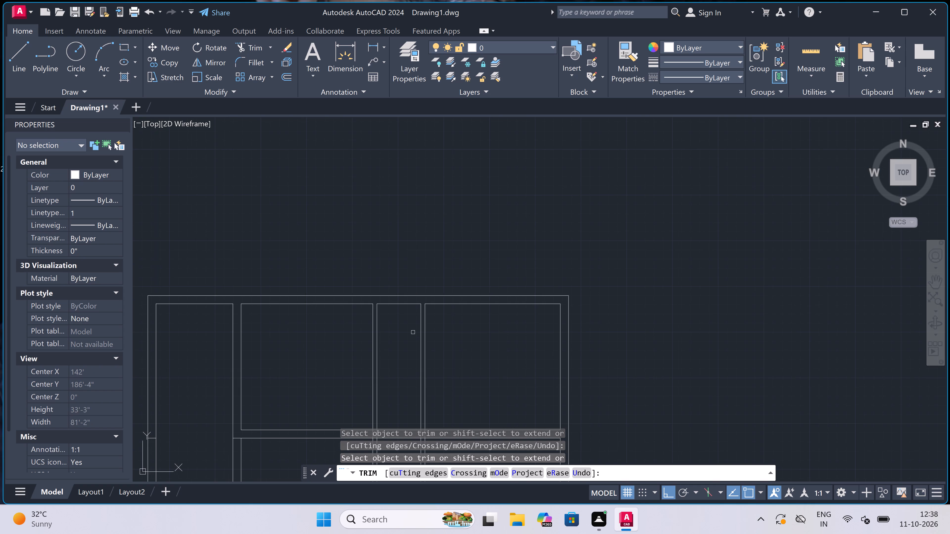
{"action": "scroll", "coordinate": [412, 335], "scroll_direction": "down", "scroll_amount": 2}
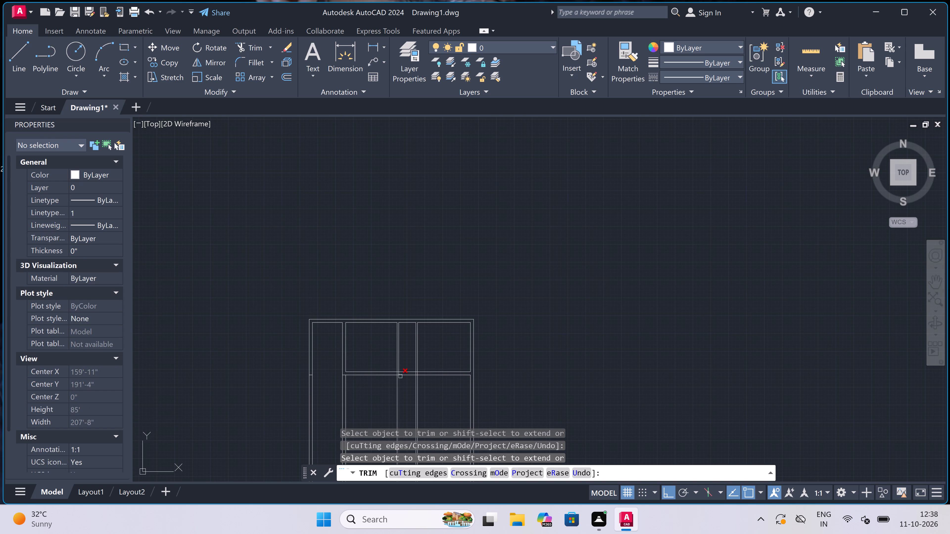
{"action": "scroll", "coordinate": [399, 377], "scroll_direction": "up", "scroll_amount": 2}
{"action": "left_click", "coordinate": [410, 390]}
{"action": "left_click", "coordinate": [413, 325]}
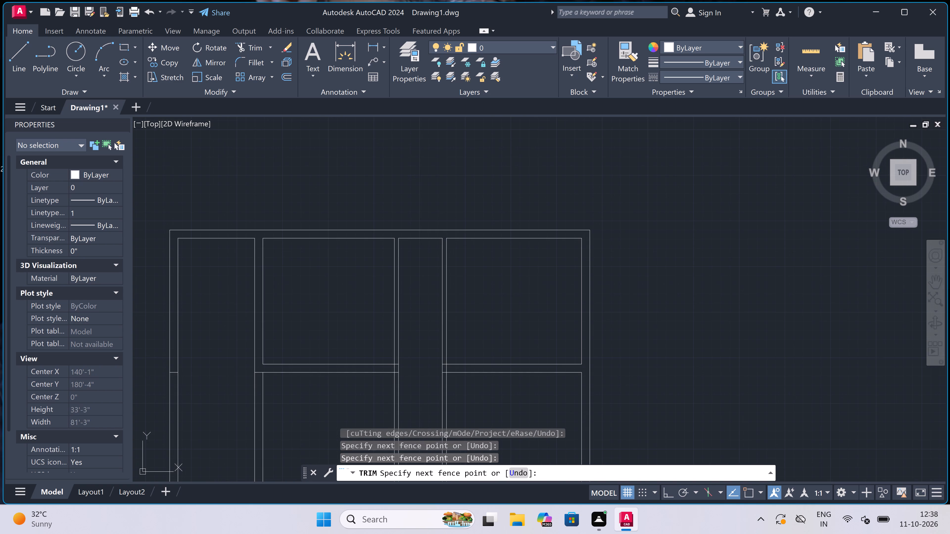
Trim the lines overlapping inside the junction of the left thin partition and the horizontal interior wall.
{"action": "scroll", "coordinate": [391, 375], "scroll_direction": "up", "scroll_amount": 4}
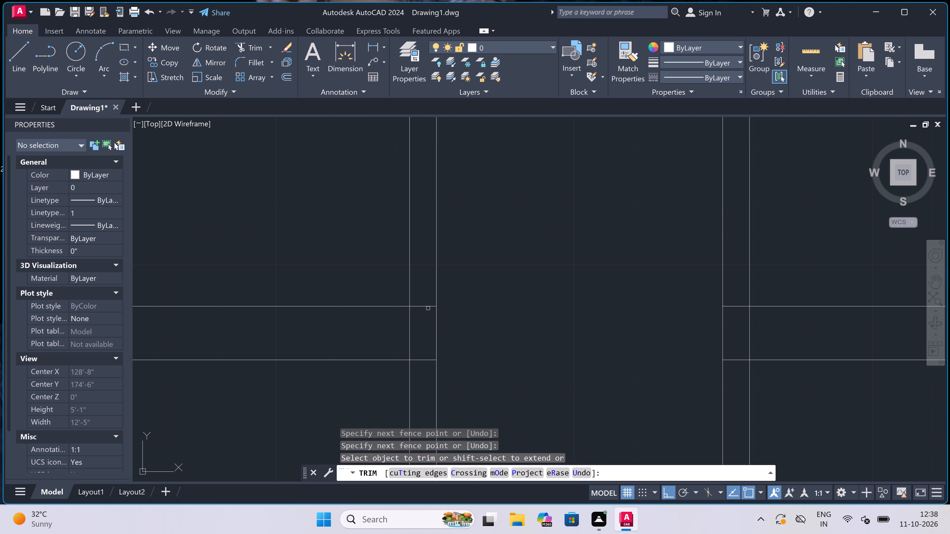
{"action": "scroll", "coordinate": [428, 308], "scroll_direction": "up", "scroll_amount": 1}
{"action": "left_click", "coordinate": [430, 287]}
{"action": "left_click", "coordinate": [378, 364]}
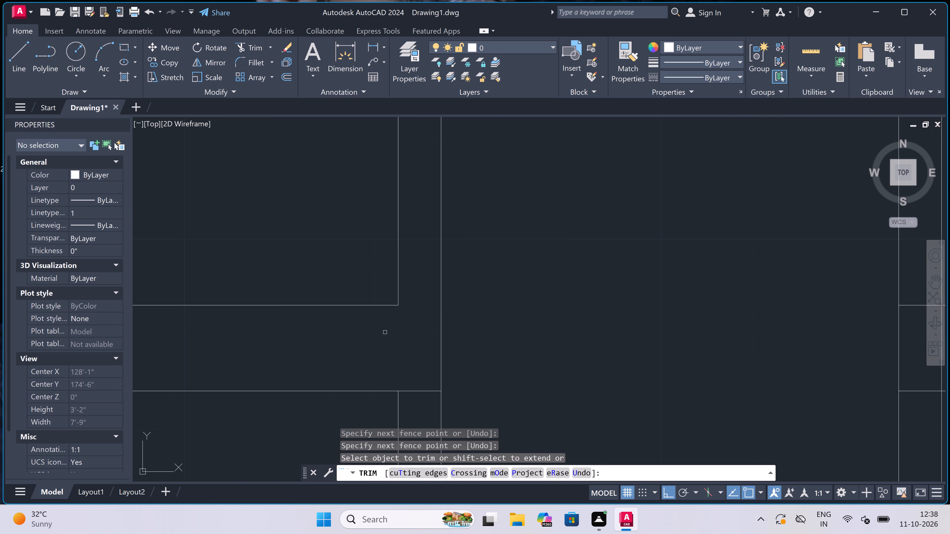
Trim away both lines of the left thin partition below the horizontal interior wall.
{"action": "scroll", "coordinate": [385, 332], "scroll_direction": "down", "scroll_amount": 4}
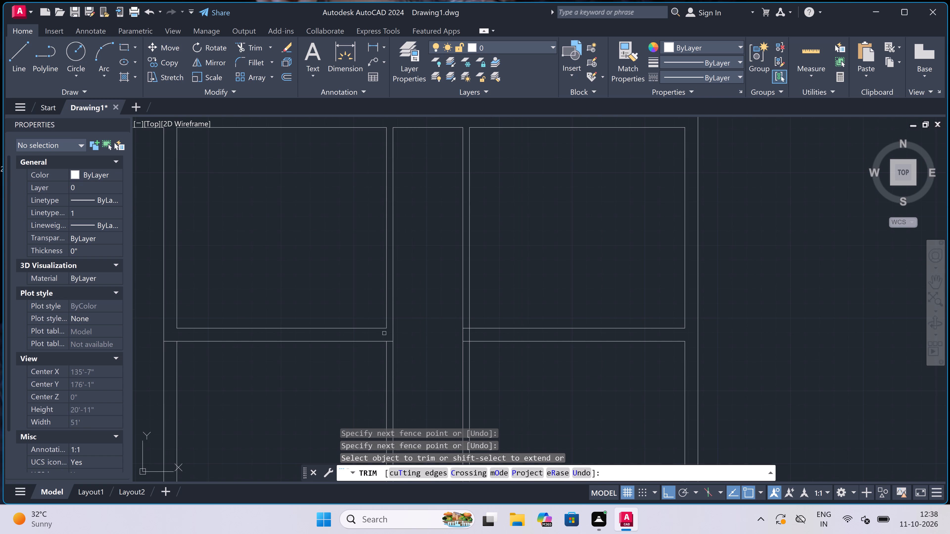
{"action": "left_click", "coordinate": [403, 373]}
{"action": "left_click", "coordinate": [376, 370]}
Trim the right thin partition's right line inside the horizontal interior wall, and that wall's upper line across the partition.
{"action": "scroll", "coordinate": [446, 340], "scroll_direction": "up", "scroll_amount": 3}
{"action": "scroll", "coordinate": [524, 322], "scroll_direction": "up", "scroll_amount": 1}
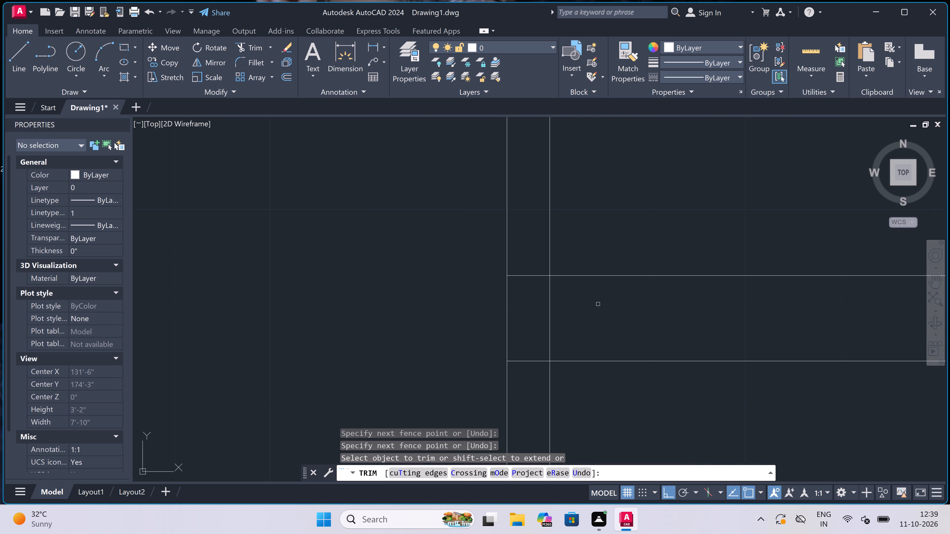
{"action": "left_click", "coordinate": [583, 303]}
{"action": "left_click", "coordinate": [535, 310]}
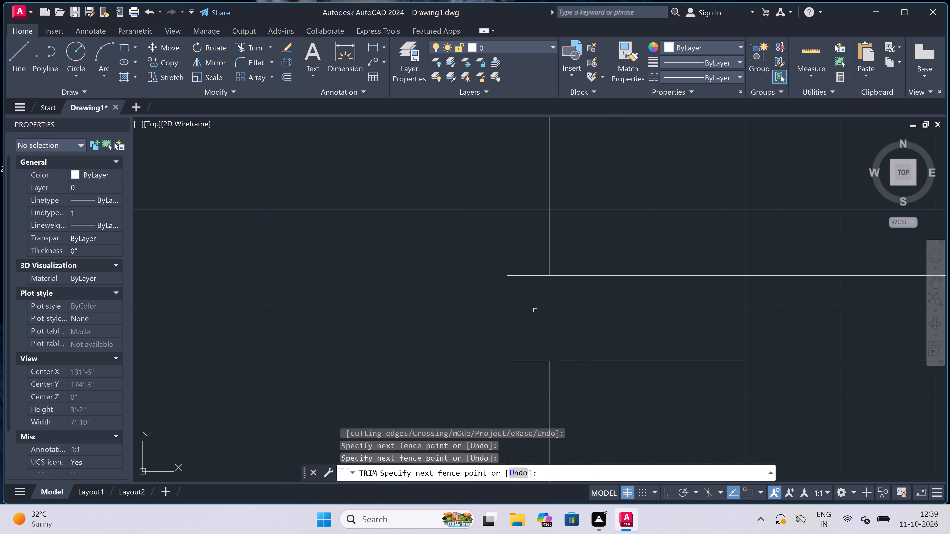
{"action": "left_click", "coordinate": [530, 268]}
{"action": "left_click", "coordinate": [530, 316]}
{"action": "scroll", "coordinate": [530, 315], "scroll_direction": "down", "scroll_amount": 5}
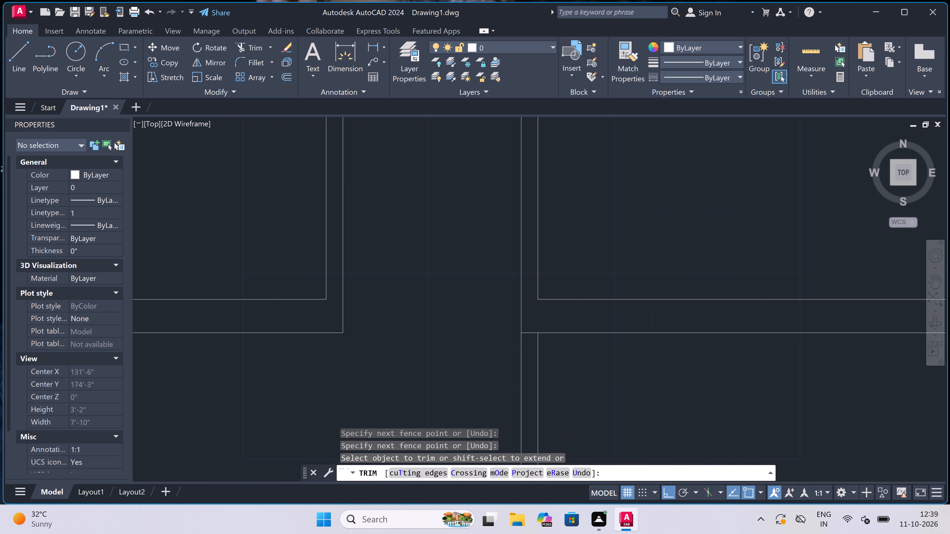
{"action": "key", "text": "Escape"}
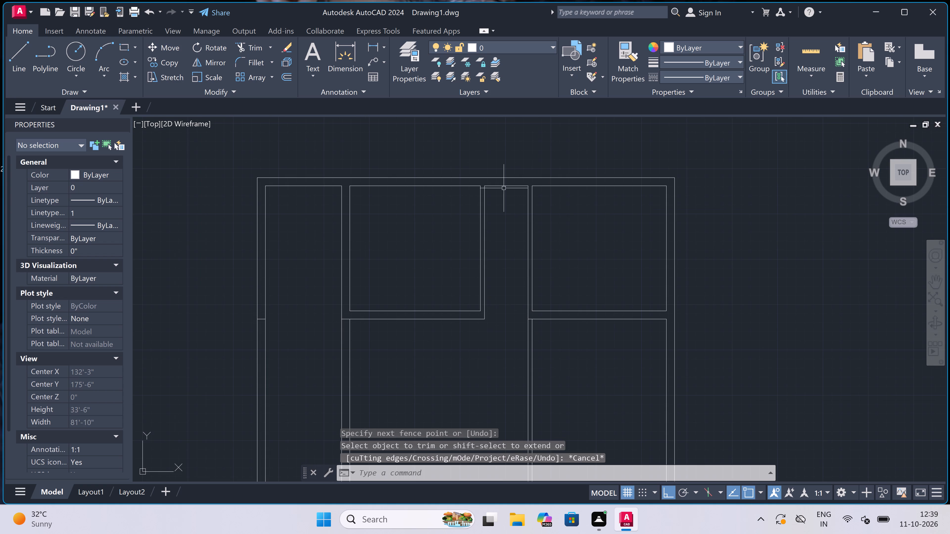
Offset the top outer wall's inner line between the two thin partitions 7'2" downward.
{"action": "scroll", "coordinate": [511, 167], "scroll_direction": "down", "scroll_amount": 3}
{"action": "scroll", "coordinate": [527, 169], "scroll_direction": "up", "scroll_amount": 2}
{"action": "scroll", "coordinate": [498, 172], "scroll_direction": "up", "scroll_amount": 3}
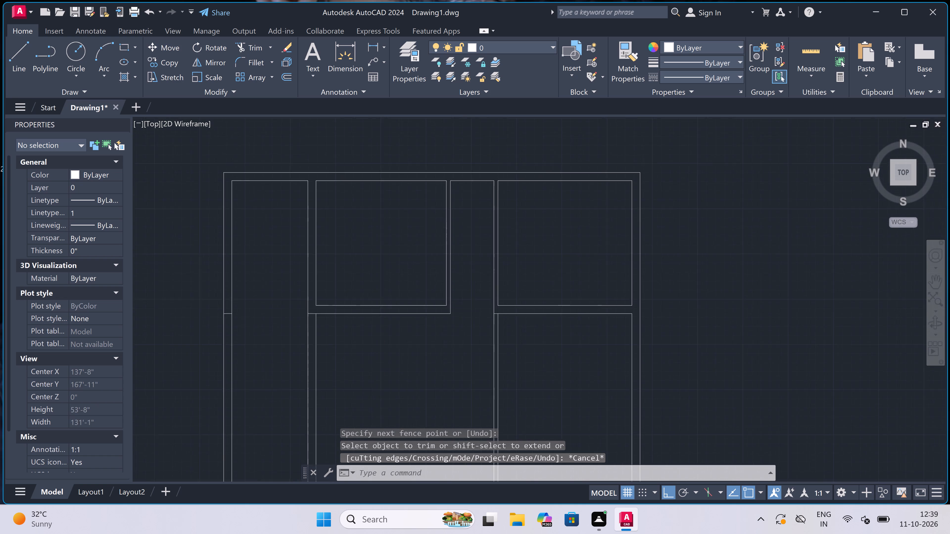
{"action": "scroll", "coordinate": [465, 183], "scroll_direction": "up", "scroll_amount": 1}
{"action": "type", "text": "o"}
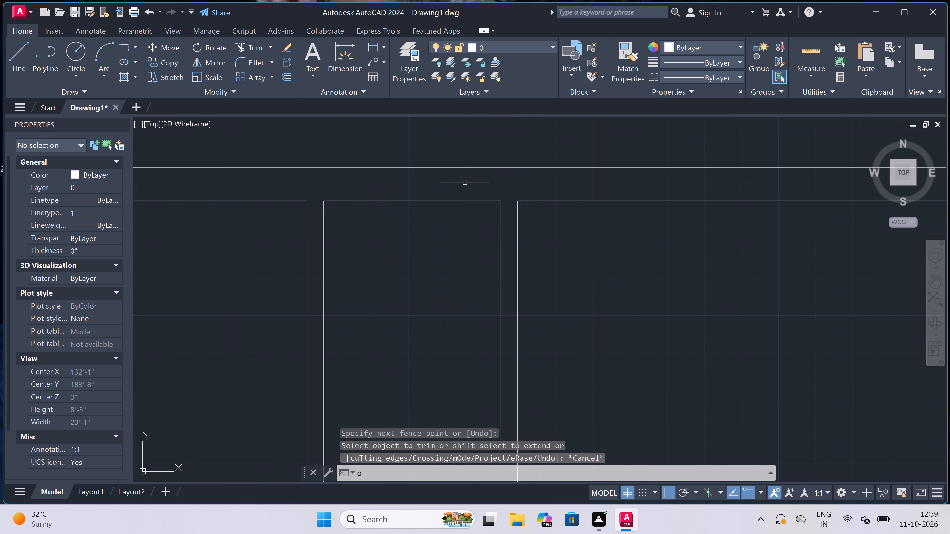
{"action": "key", "text": "space"}
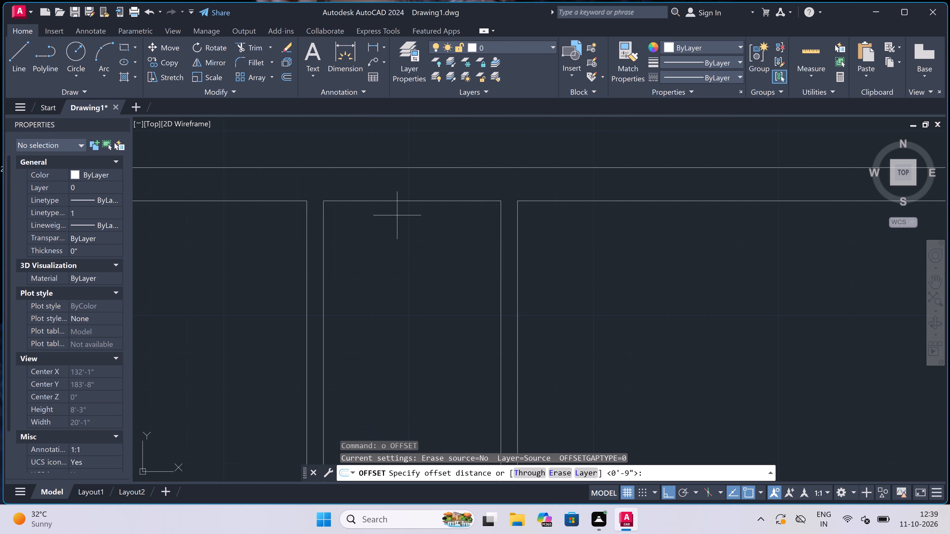
{"action": "left_click", "coordinate": [400, 198]}
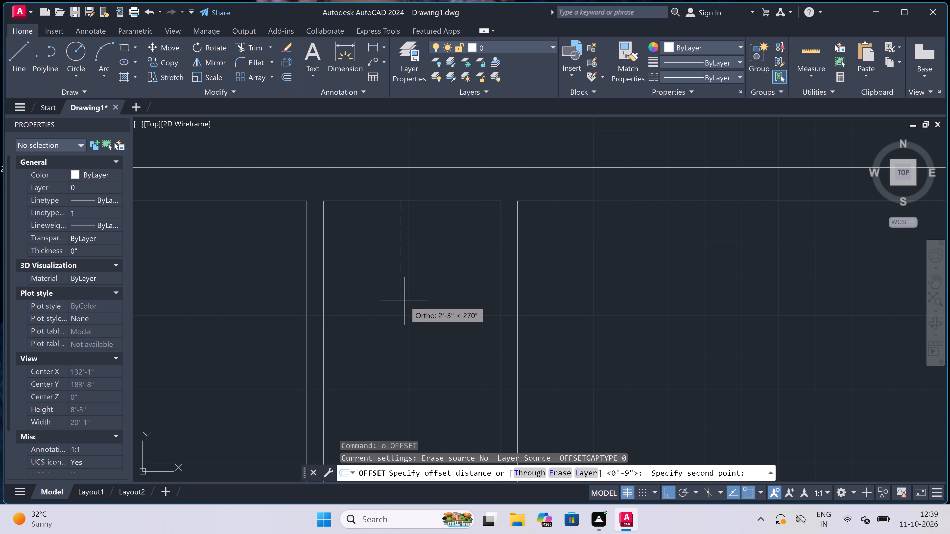
{"action": "key", "text": "7"}
{"action": "key", "text": "apostrophe"}
{"action": "key", "text": "2"}
{"action": "type", "text": "\""}
{"action": "key", "text": "space"}
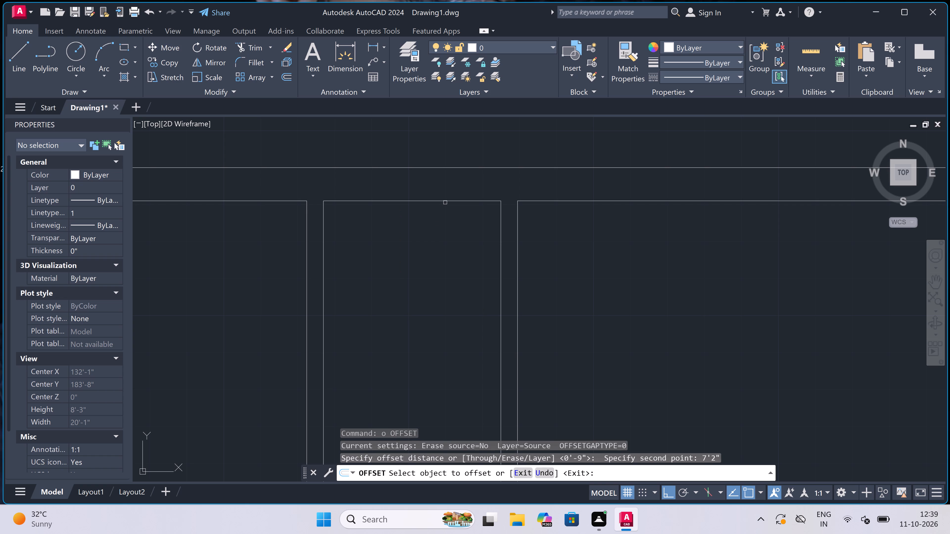
{"action": "left_click_drag", "start_coordinate": [442, 202], "coordinate": [442, 209]}
{"action": "left_click", "coordinate": [436, 250]}
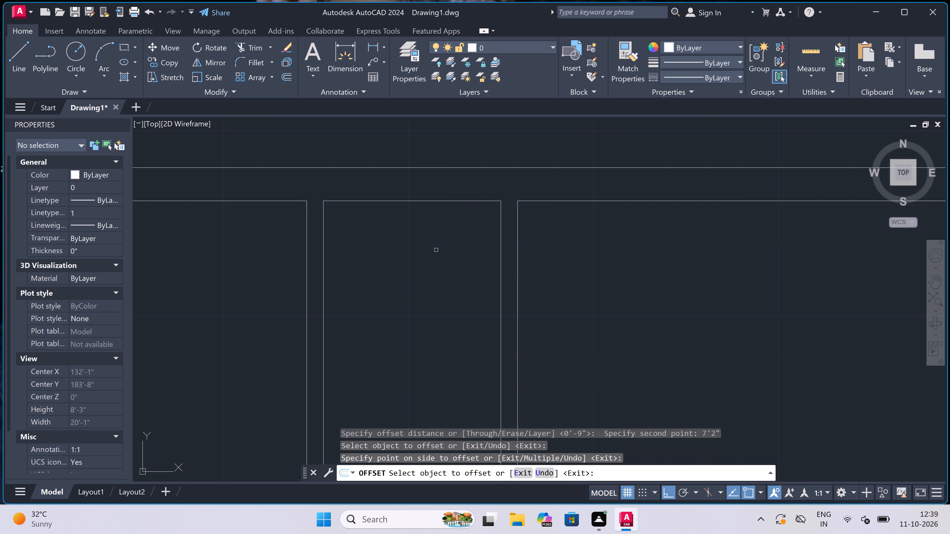
{"action": "scroll", "coordinate": [436, 250], "scroll_direction": "down", "scroll_amount": 5}
{"action": "scroll", "coordinate": [428, 292], "scroll_direction": "up", "scroll_amount": 4}
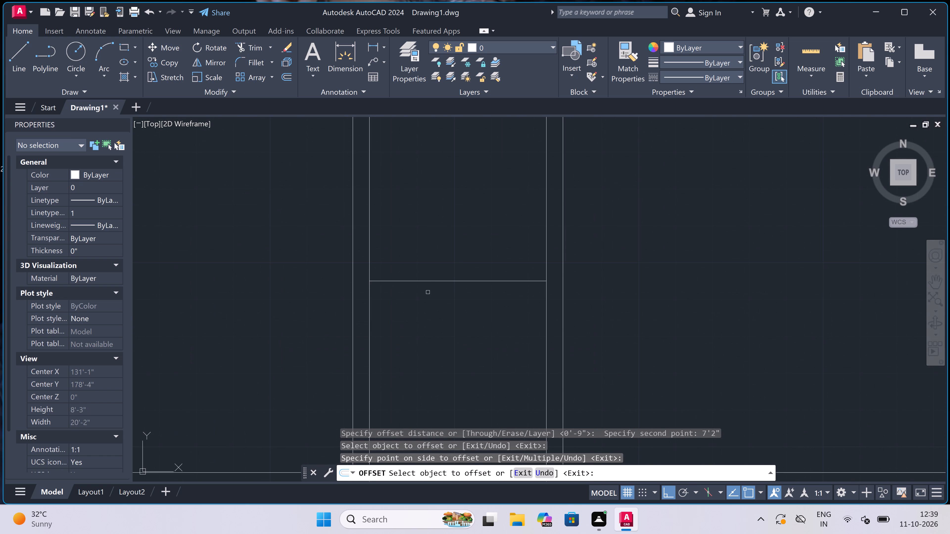
{"action": "key", "text": "Escape"}
Offset the new horizontal line between the two partitions 4.5" downward to give the cross partition its thickness.
{"action": "key", "text": "space"}
{"action": "left_click", "coordinate": [430, 285]}
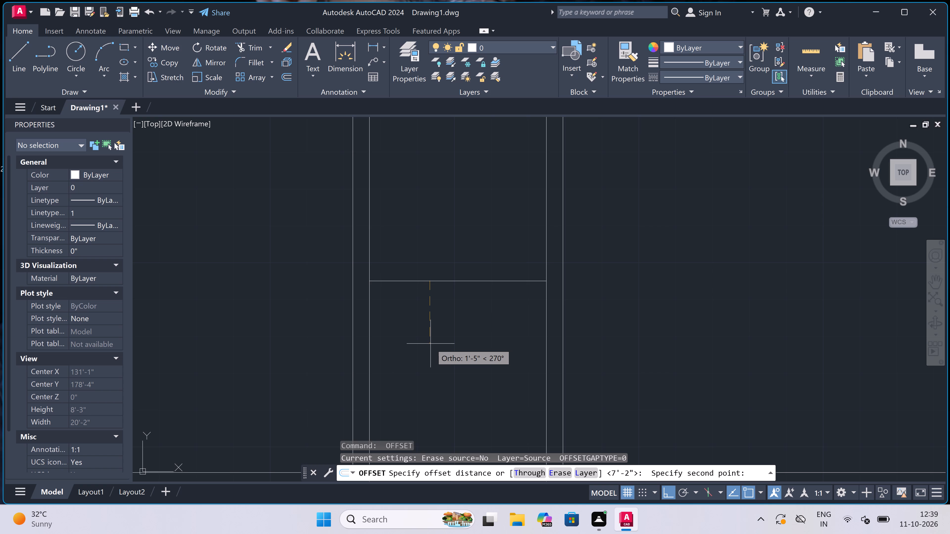
{"action": "type", "text": "4.5\""}
{"action": "key", "text": "space"}
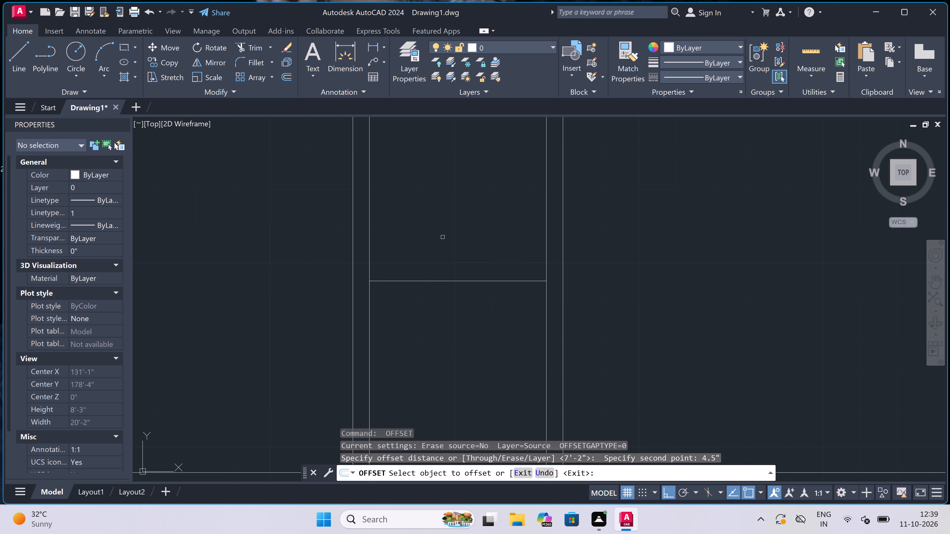
{"action": "left_click", "coordinate": [431, 281]}
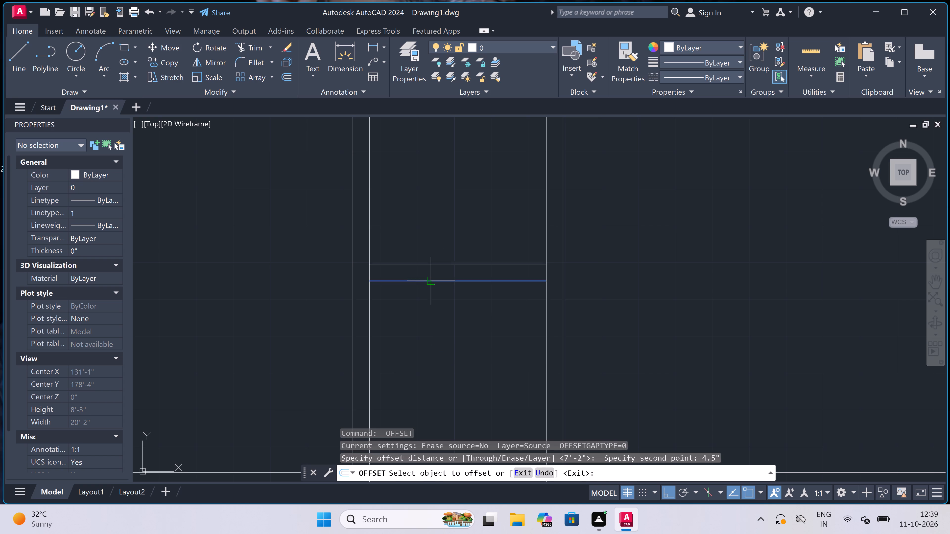
{"action": "left_click", "coordinate": [421, 329]}
{"action": "key", "text": "Escape"}
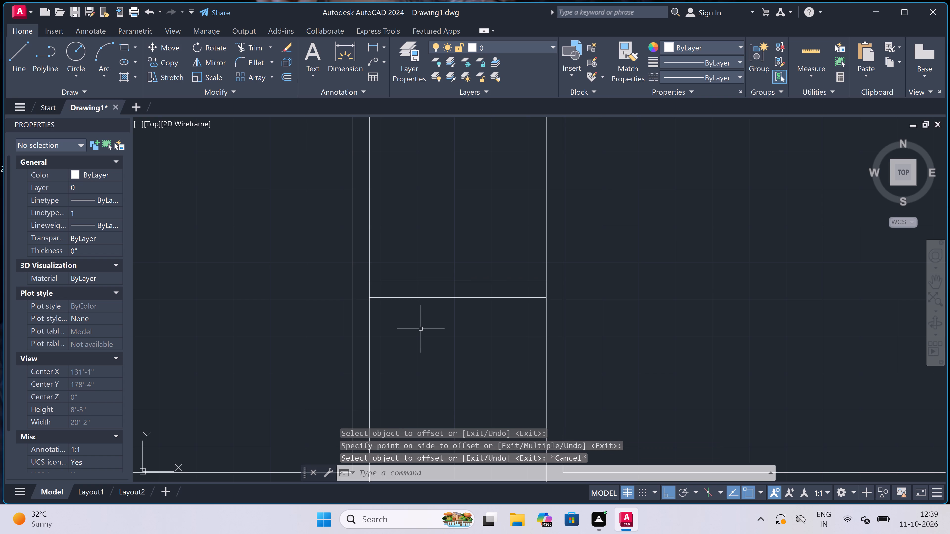
Draw a short line across the right thin partition, continuing the cross partition's lower line to the partition's right line.
{"action": "key", "text": "l"}
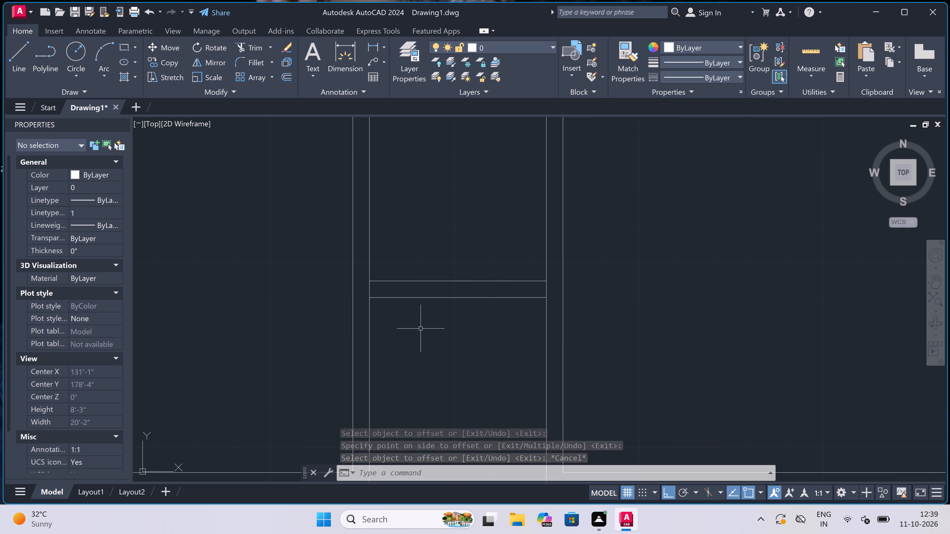
{"action": "key", "text": "space"}
{"action": "scroll", "coordinate": [421, 329], "scroll_direction": "down", "scroll_amount": 3}
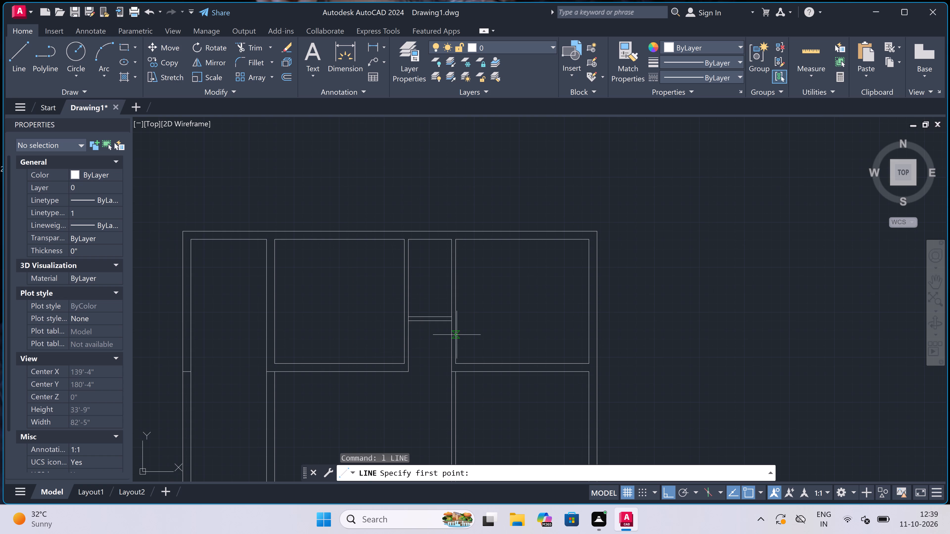
{"action": "scroll", "coordinate": [454, 324], "scroll_direction": "up", "scroll_amount": 4}
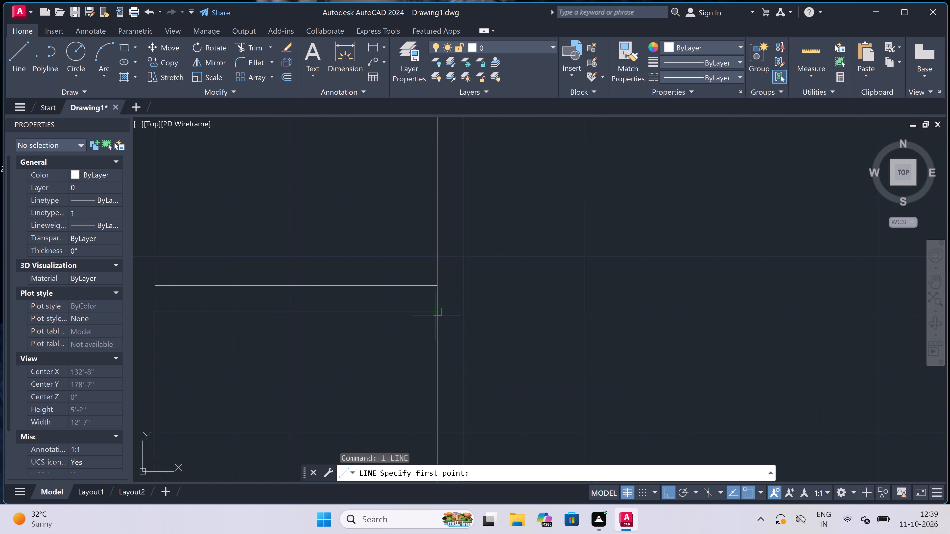
{"action": "left_click", "coordinate": [433, 311]}
{"action": "left_click", "coordinate": [462, 308]}
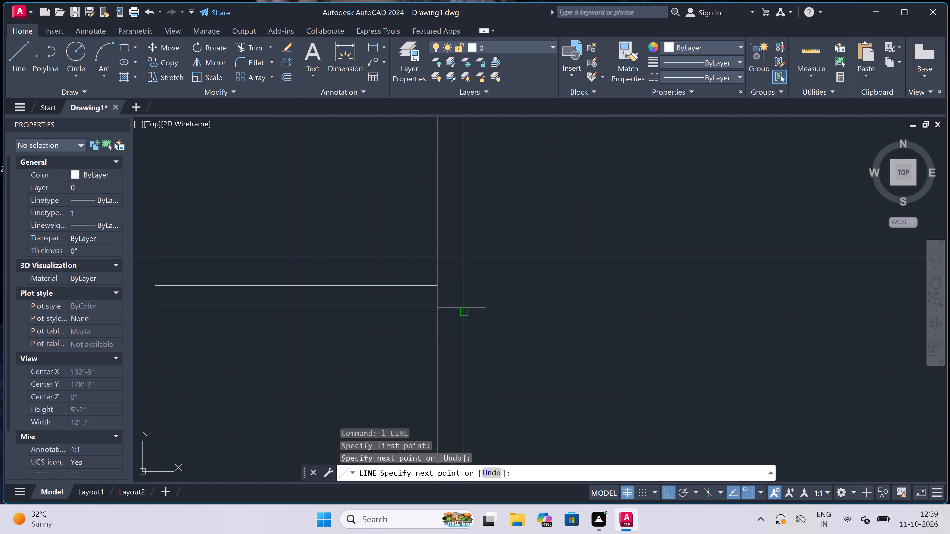
{"action": "key", "text": "Escape"}
Draw a short line across the right thin partition, continuing the horizontal interior wall's upper line to the partition's left line.
{"action": "scroll", "coordinate": [462, 308], "scroll_direction": "down", "scroll_amount": 5}
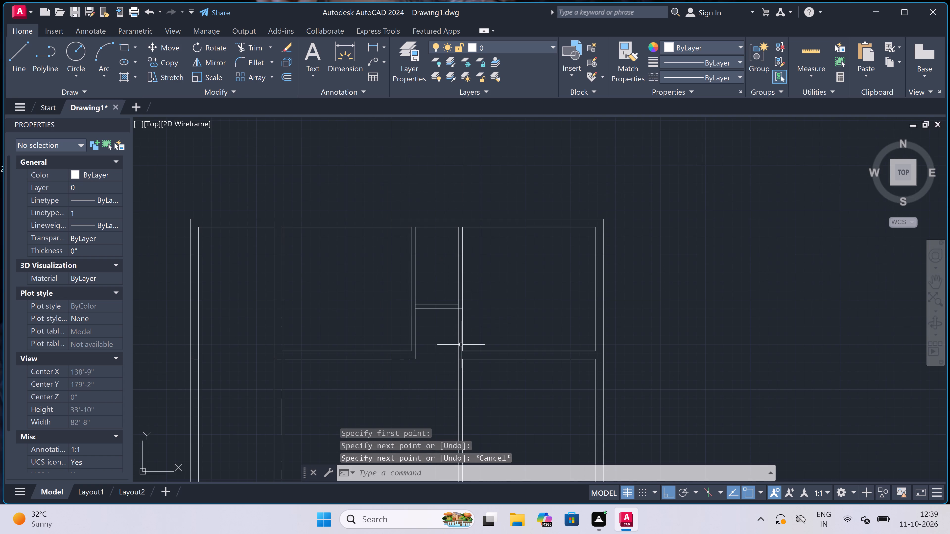
{"action": "scroll", "coordinate": [461, 345], "scroll_direction": "up", "scroll_amount": 2}
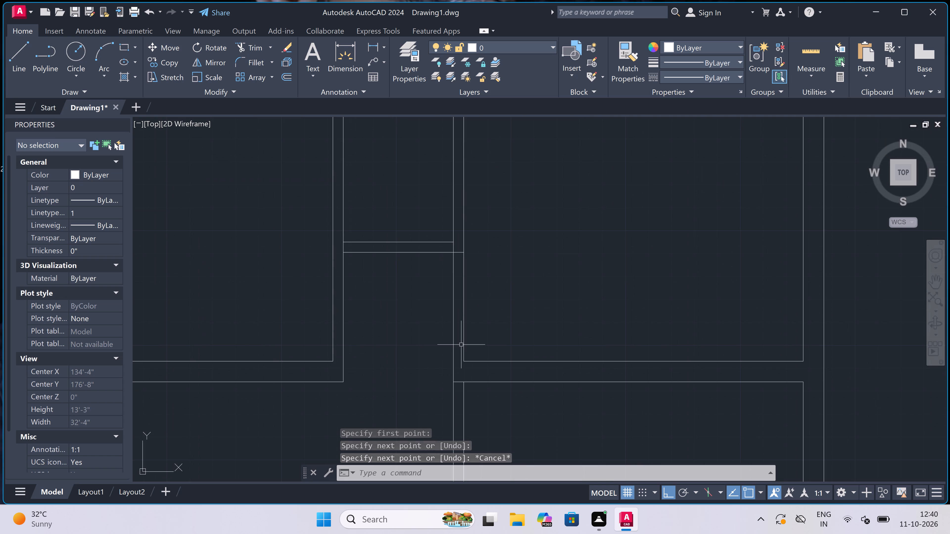
{"action": "key", "text": "space"}
{"action": "scroll", "coordinate": [461, 356], "scroll_direction": "up", "scroll_amount": 2}
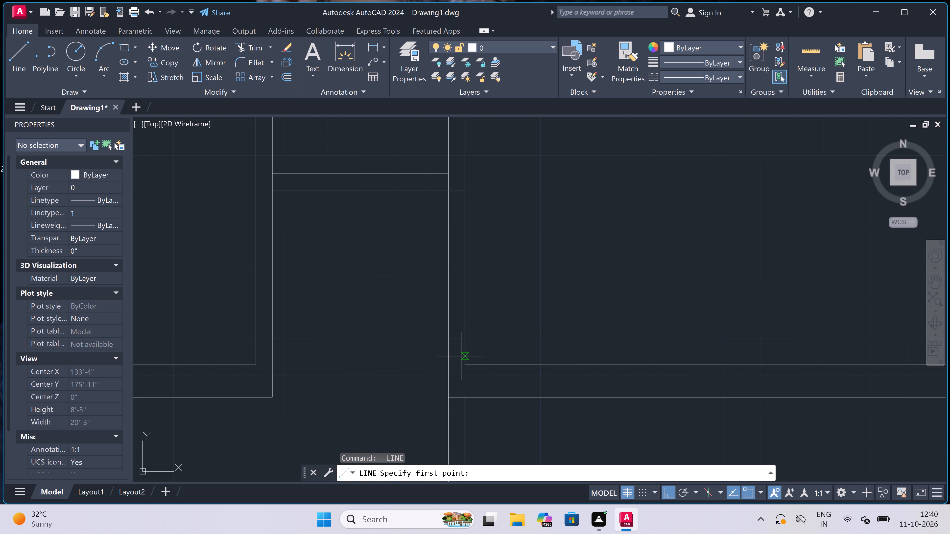
{"action": "left_click", "coordinate": [465, 363]}
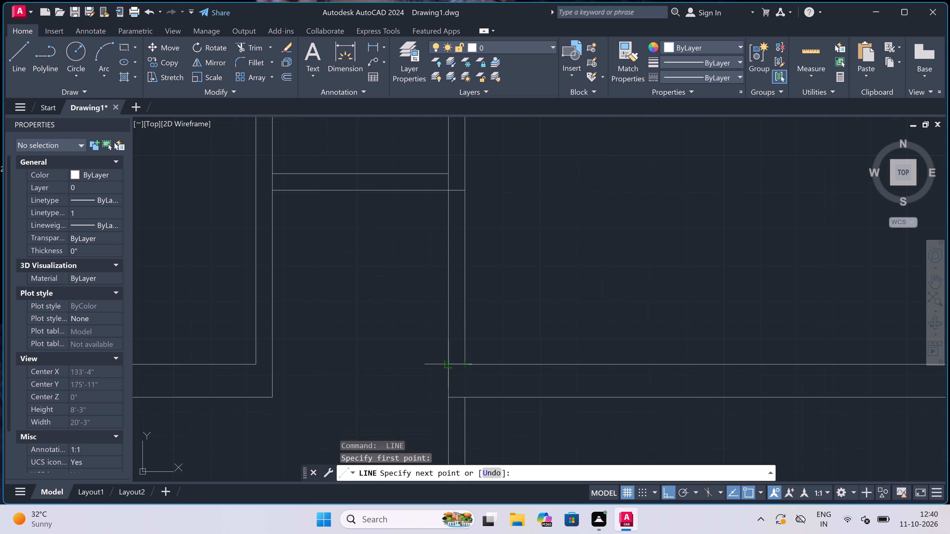
{"action": "left_click", "coordinate": [451, 367]}
{"action": "key", "text": "Escape"}
Trim away both lines of the right thin partition between the cross partition and the horizontal interior wall.
{"action": "type", "text": "tr"}
{"action": "key", "text": "space"}
{"action": "left_click", "coordinate": [510, 278]}
{"action": "left_click", "coordinate": [423, 295]}
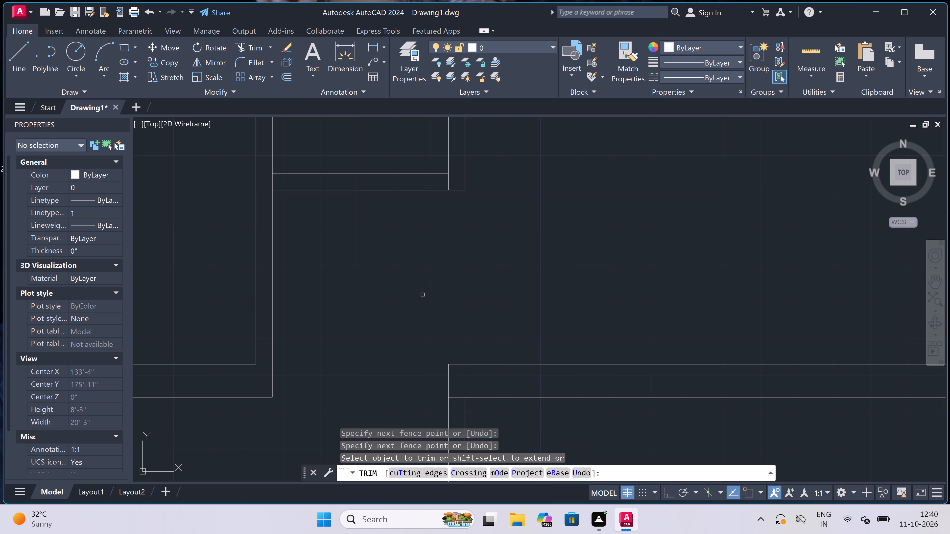
Trim the right thin partition's left line between the cross partition's two lines to open the corner.
{"action": "scroll", "coordinate": [423, 295], "scroll_direction": "down", "scroll_amount": 2}
{"action": "scroll", "coordinate": [435, 244], "scroll_direction": "up", "scroll_amount": 3}
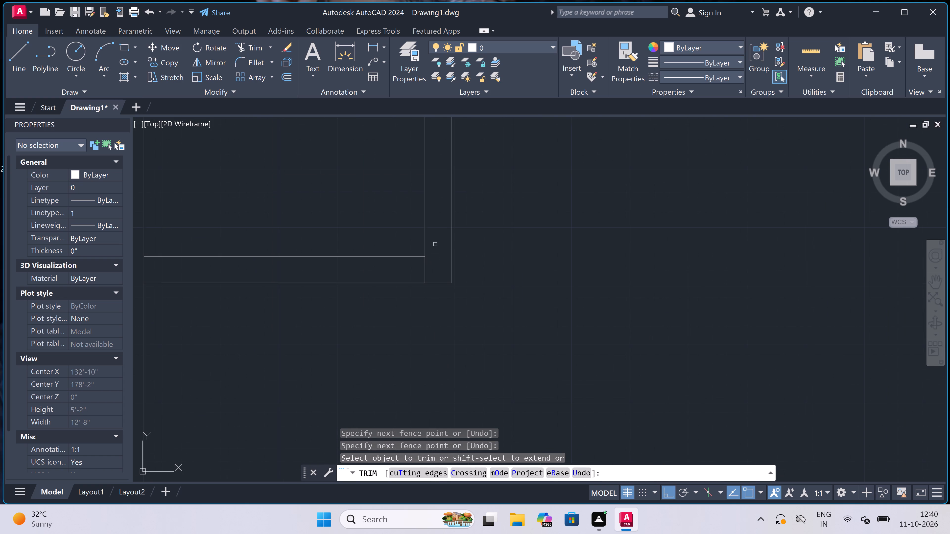
{"action": "scroll", "coordinate": [432, 261], "scroll_direction": "up", "scroll_amount": 2}
{"action": "left_click", "coordinate": [432, 261]}
{"action": "left_click", "coordinate": [408, 286]}
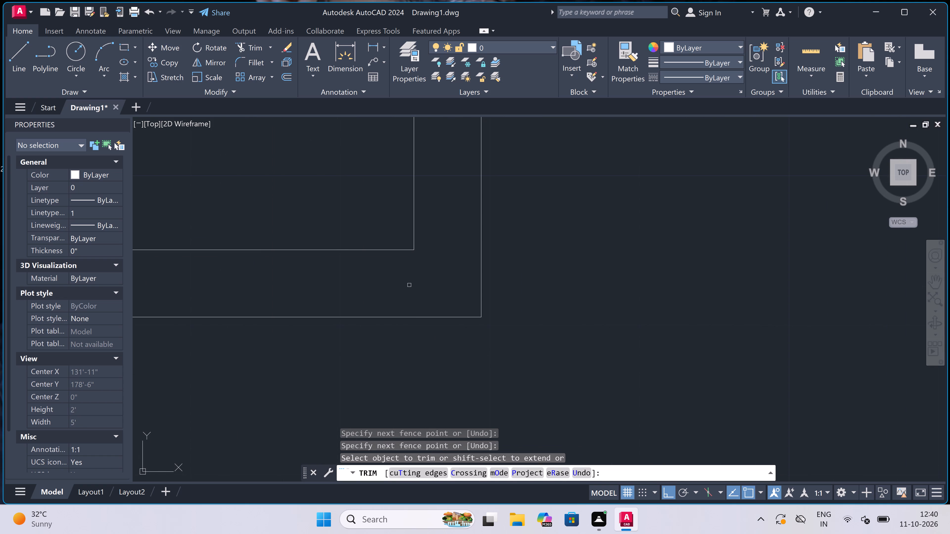
{"action": "scroll", "coordinate": [441, 281], "scroll_direction": "down", "scroll_amount": 4}
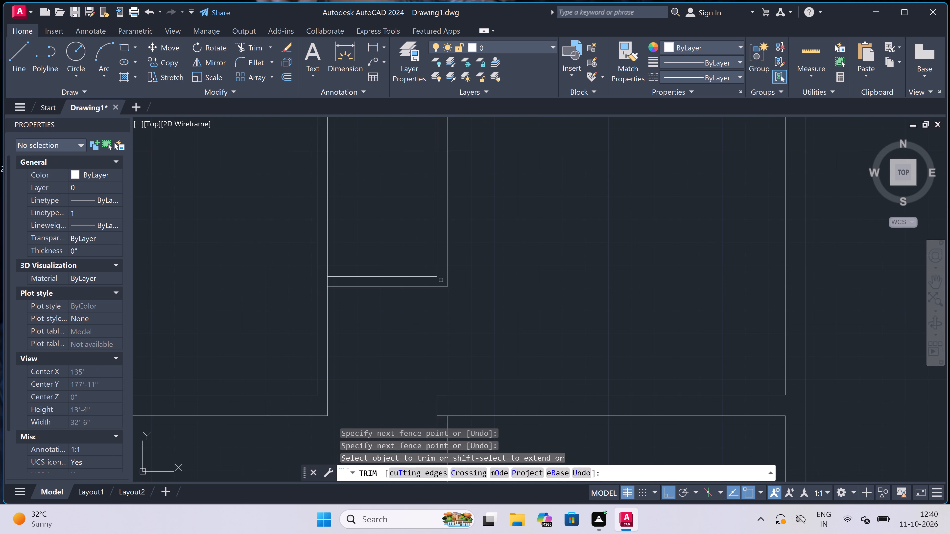
{"action": "key", "text": "Escape"}
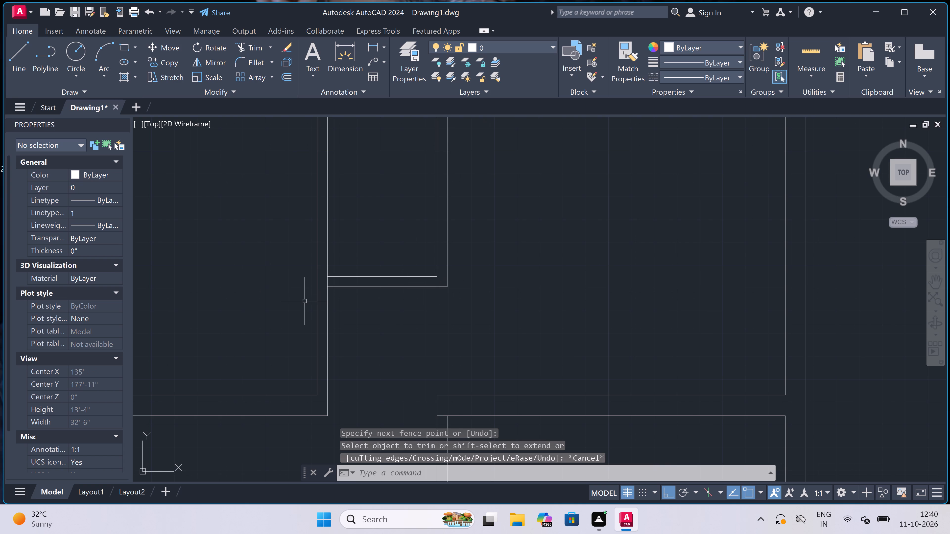
Draw a jamb line across the left thin partition near its lower end, with a 2" upward stop from its midpoint and a 3' door leaf leftward.
{"action": "key", "text": "l"}
{"action": "key", "text": "space"}
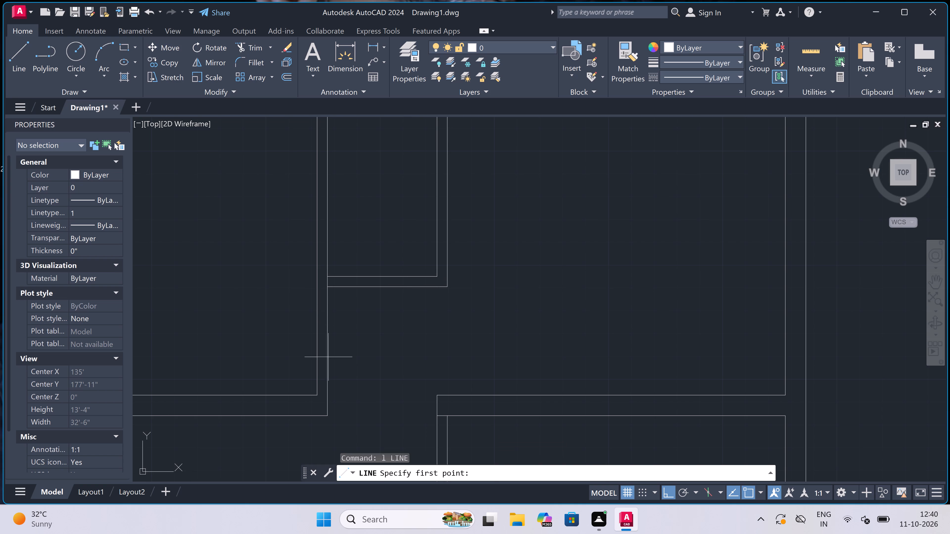
{"action": "scroll", "coordinate": [297, 392], "scroll_direction": "up", "scroll_amount": 2}
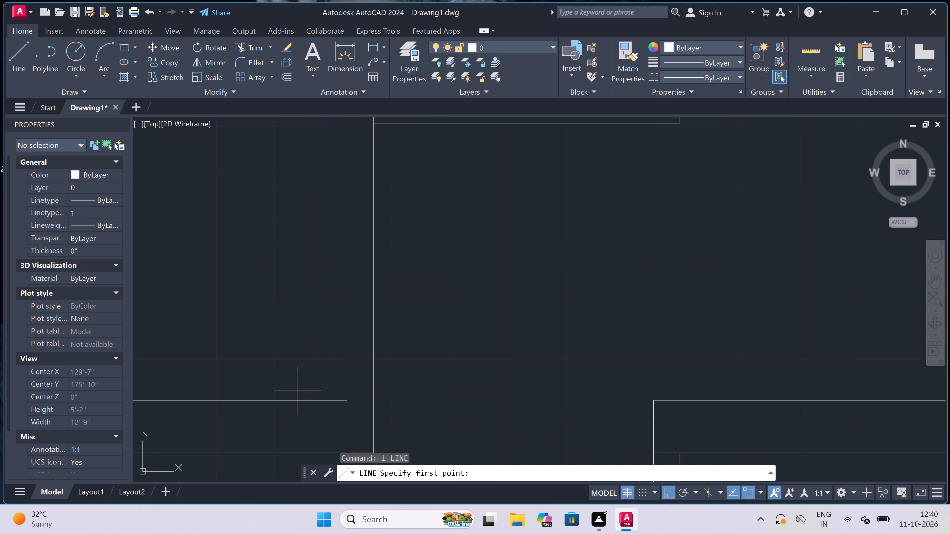
{"action": "left_click", "coordinate": [349, 381]}
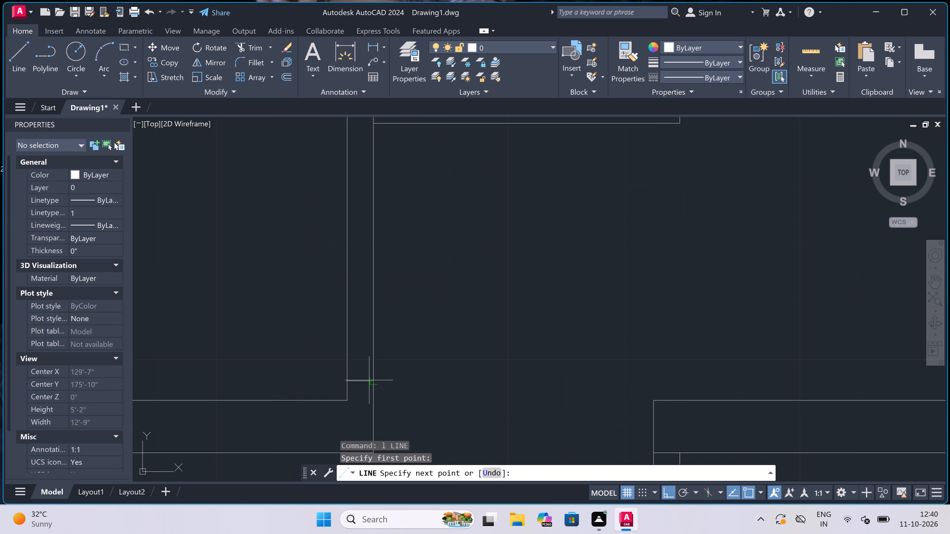
{"action": "left_click", "coordinate": [372, 382]}
{"action": "left_click", "coordinate": [361, 377]}
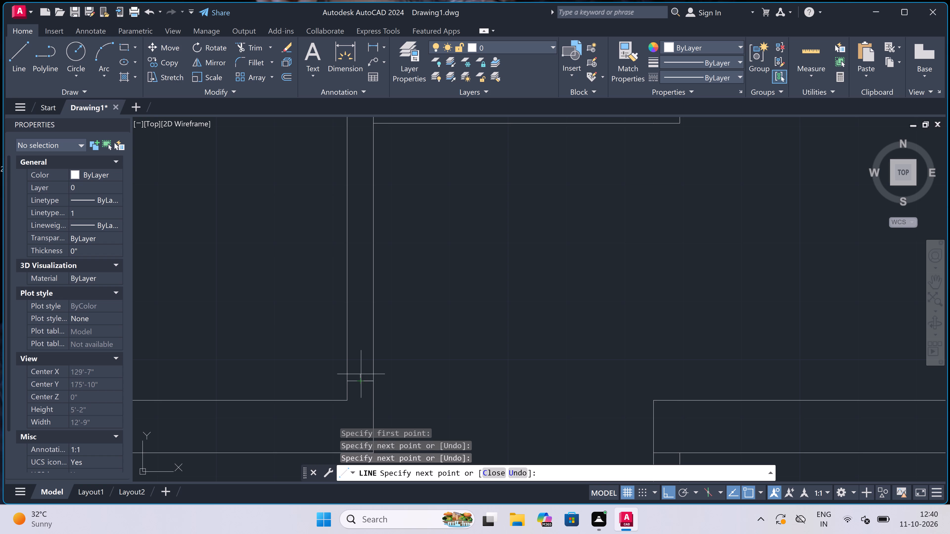
{"action": "type", "text": "2\""}
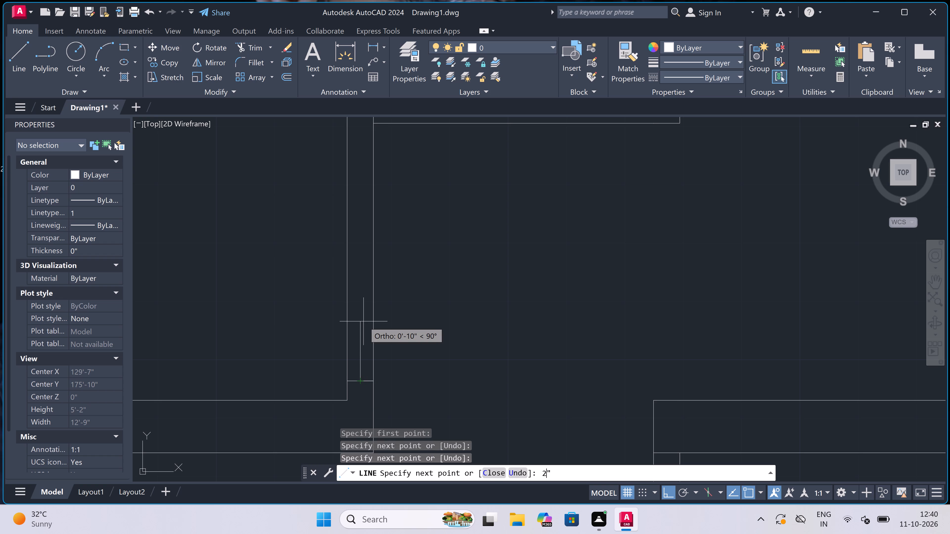
{"action": "key", "text": "space"}
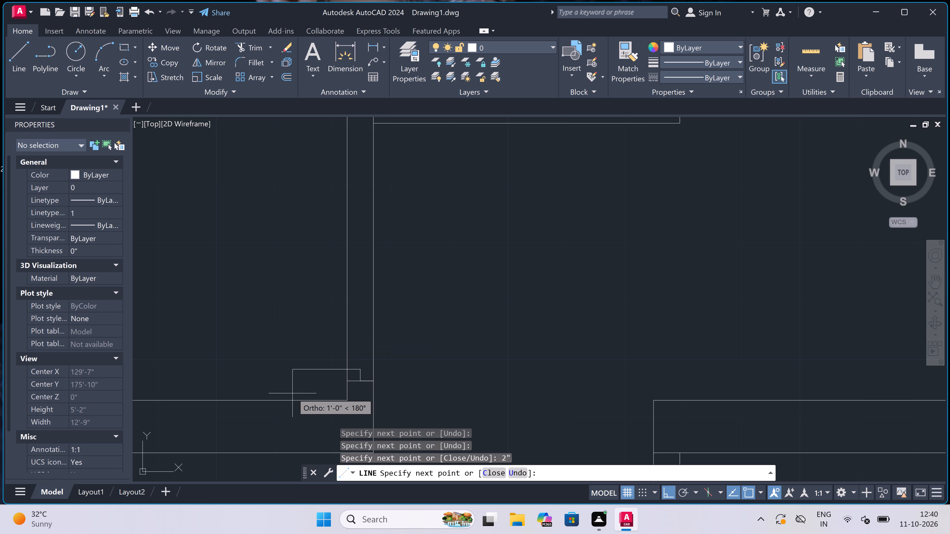
{"action": "type", "text": "3'"}
{"action": "key", "text": "space"}
{"action": "key", "text": "Escape"}
Draw the upper jamb line across the left thin partition above the door leaf, with a 2" stop downward from its midpoint.
{"action": "scroll", "coordinate": [446, 359], "scroll_direction": "down", "scroll_amount": 3}
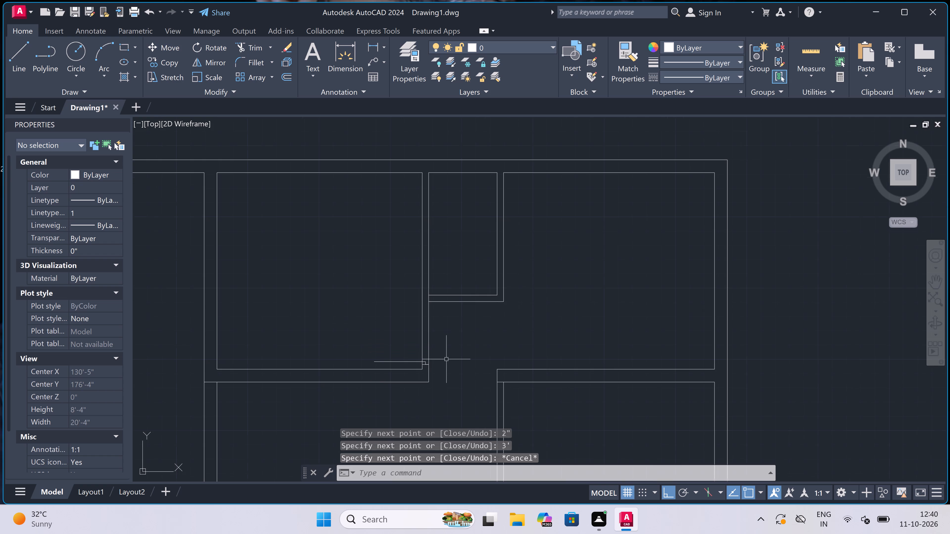
{"action": "scroll", "coordinate": [364, 324], "scroll_direction": "up", "scroll_amount": 2}
{"action": "scroll", "coordinate": [490, 328], "scroll_direction": "down", "scroll_amount": 4}
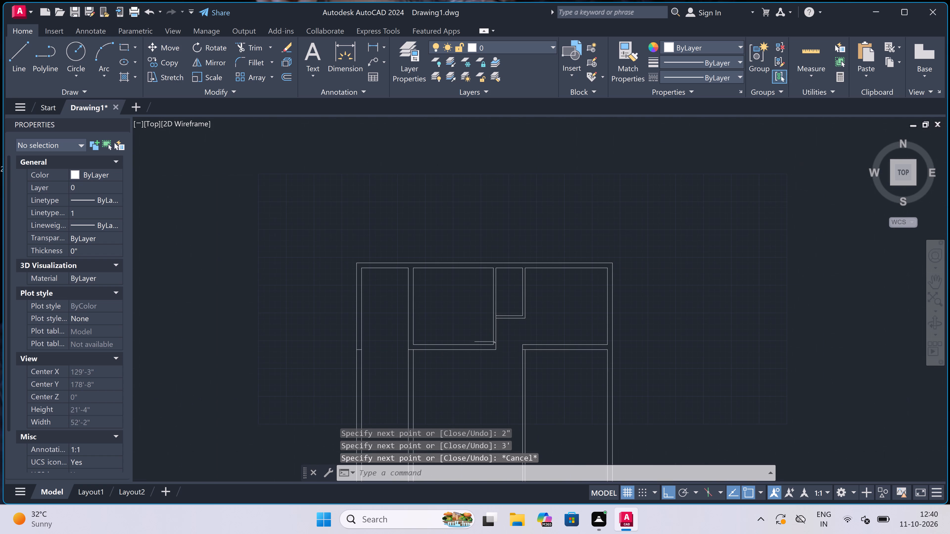
{"action": "scroll", "coordinate": [497, 346], "scroll_direction": "up", "scroll_amount": 4}
{"action": "scroll", "coordinate": [481, 230], "scroll_direction": "up", "scroll_amount": 1}
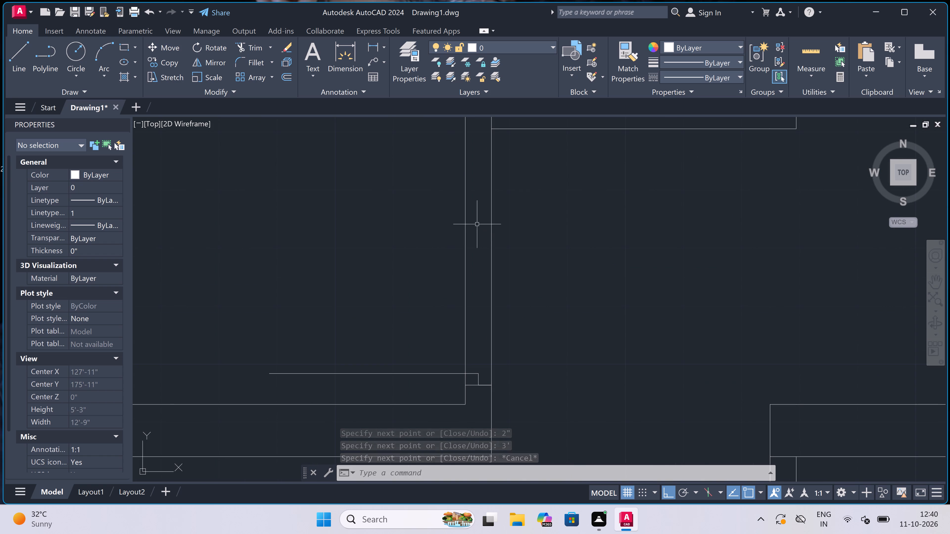
{"action": "key", "text": "space"}
{"action": "left_click", "coordinate": [467, 205]}
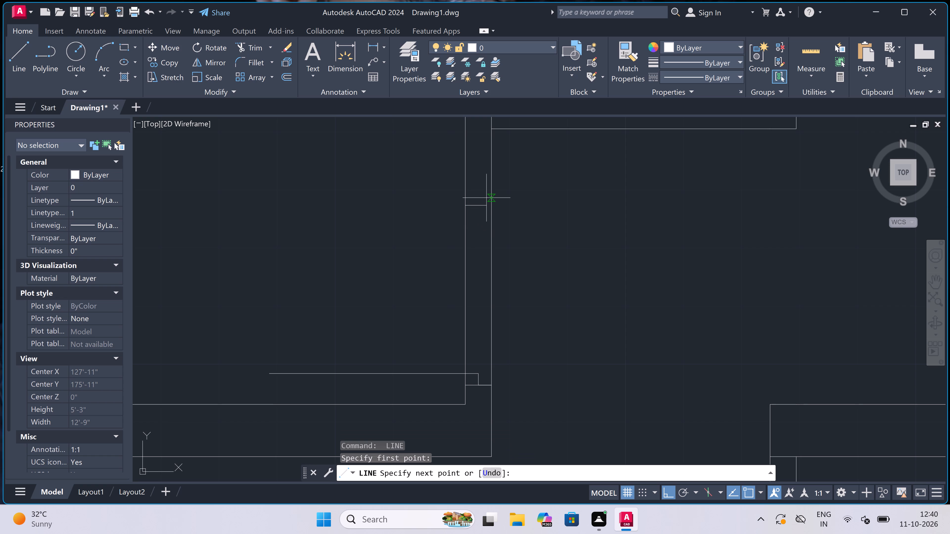
{"action": "left_click", "coordinate": [491, 205]}
{"action": "left_click", "coordinate": [481, 205]}
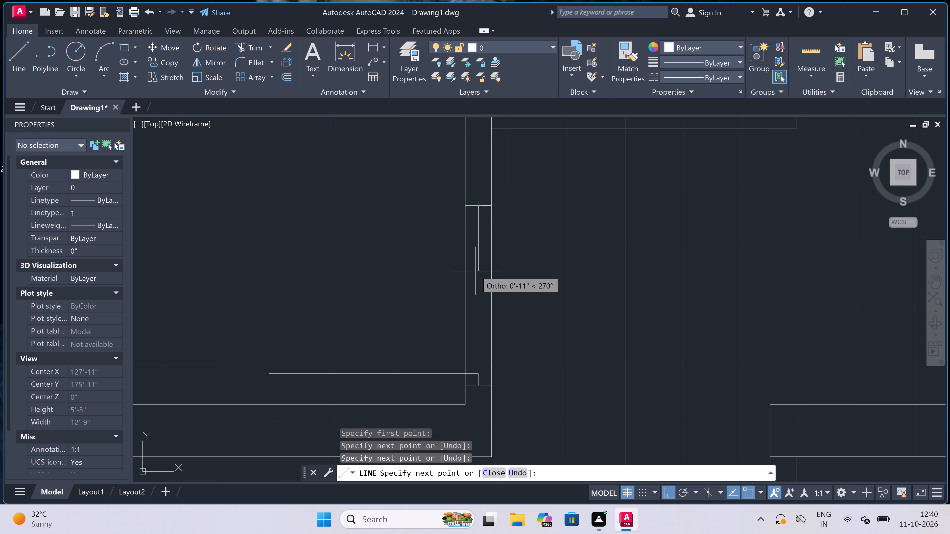
{"action": "type", "text": "2\""}
{"action": "key", "text": "space"}
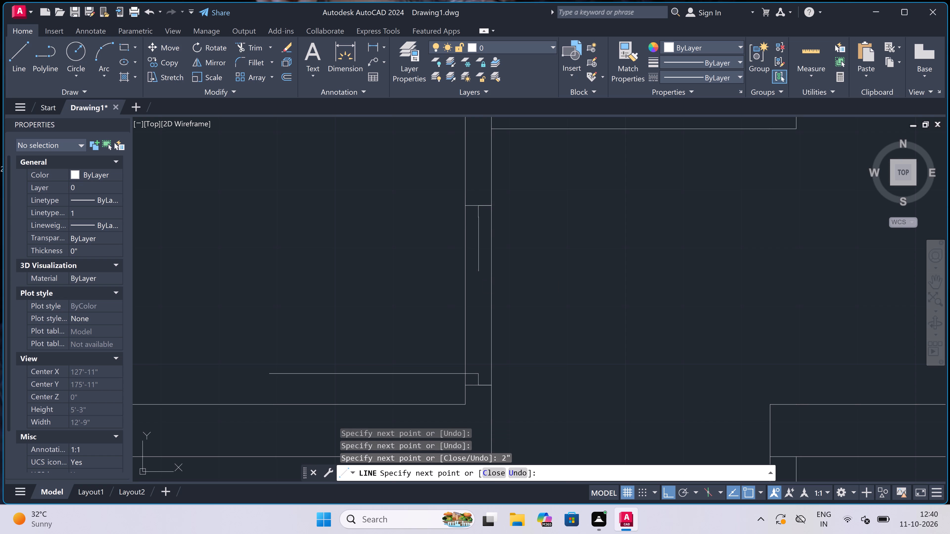
{"action": "key", "text": "Escape"}
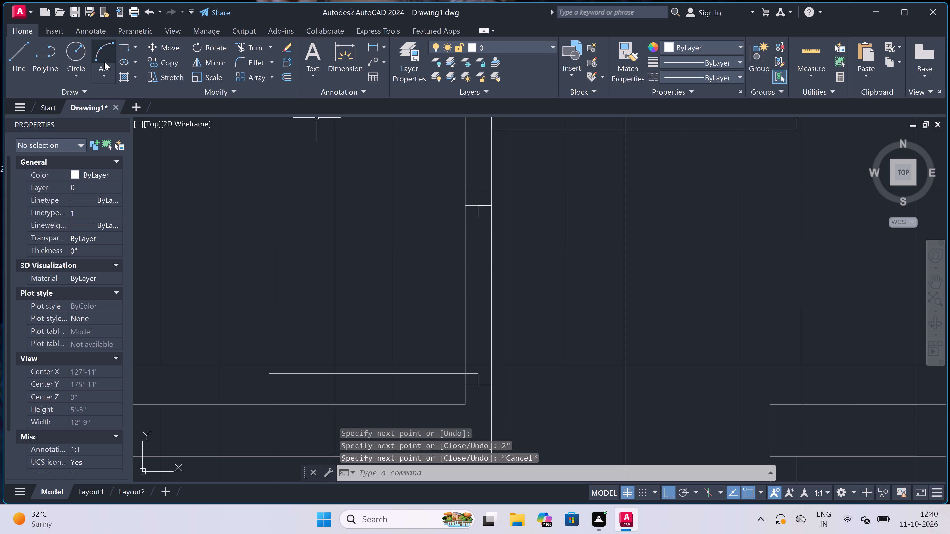
Draw the door swing as a Start, End, Direction arc from the leaf's free end to the upper stop's lower end.
{"action": "left_click", "coordinate": [104, 63]}
{"action": "left_click", "coordinate": [101, 74]}
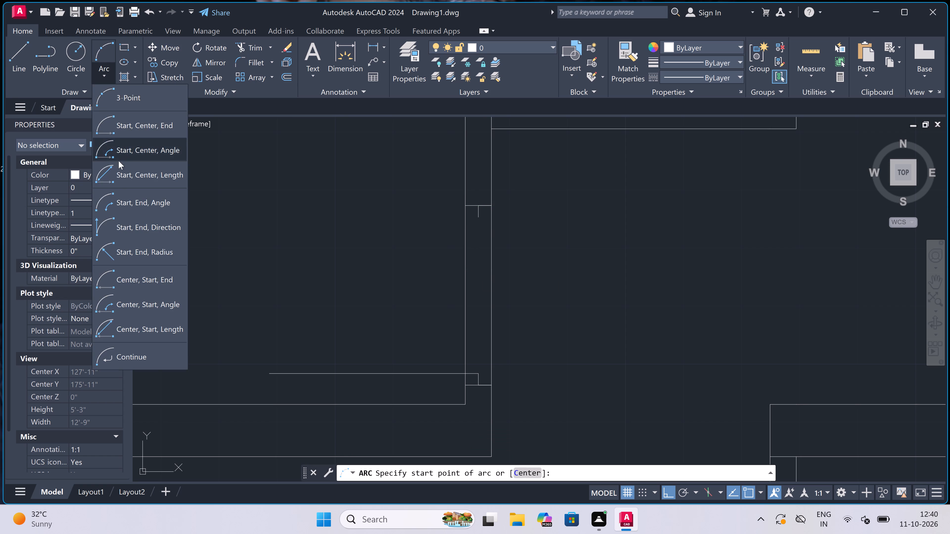
{"action": "left_click", "coordinate": [137, 226]}
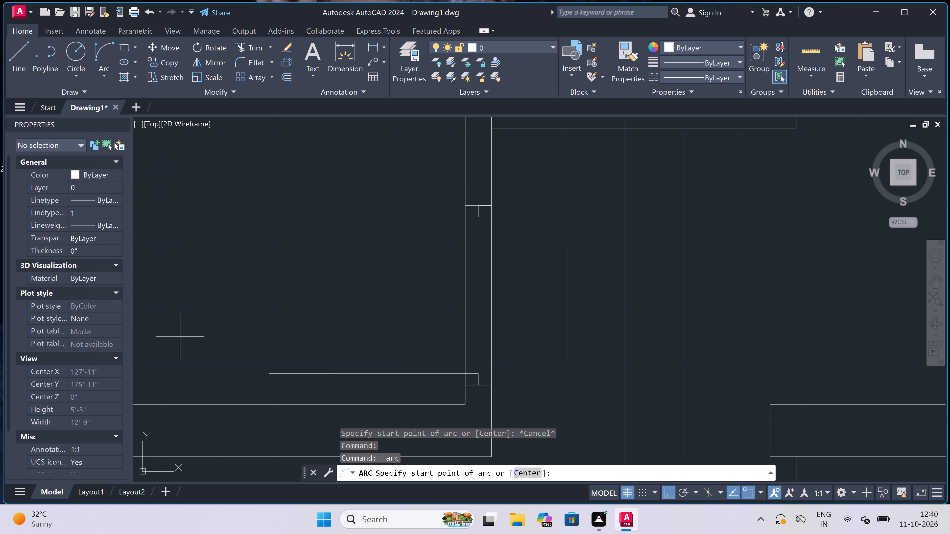
{"action": "left_click", "coordinate": [268, 370]}
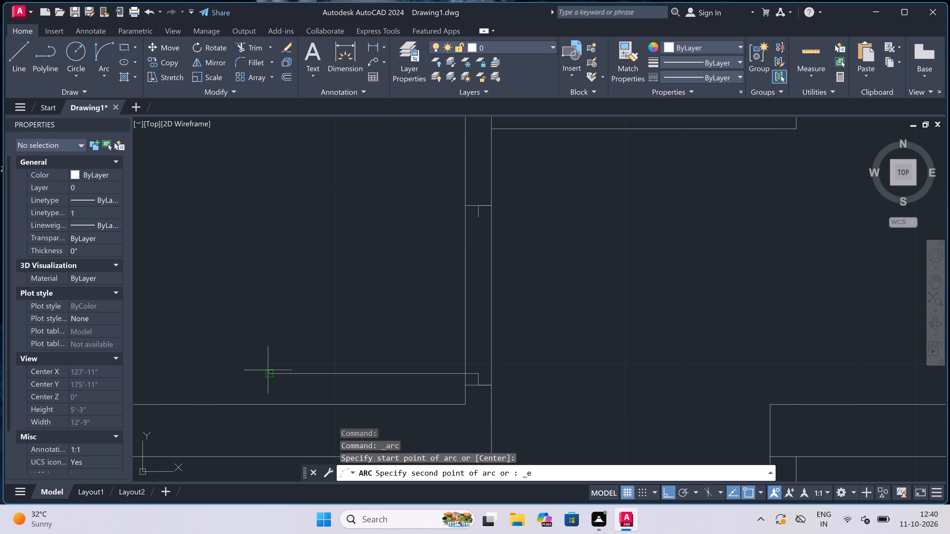
{"action": "left_click", "coordinate": [477, 218]}
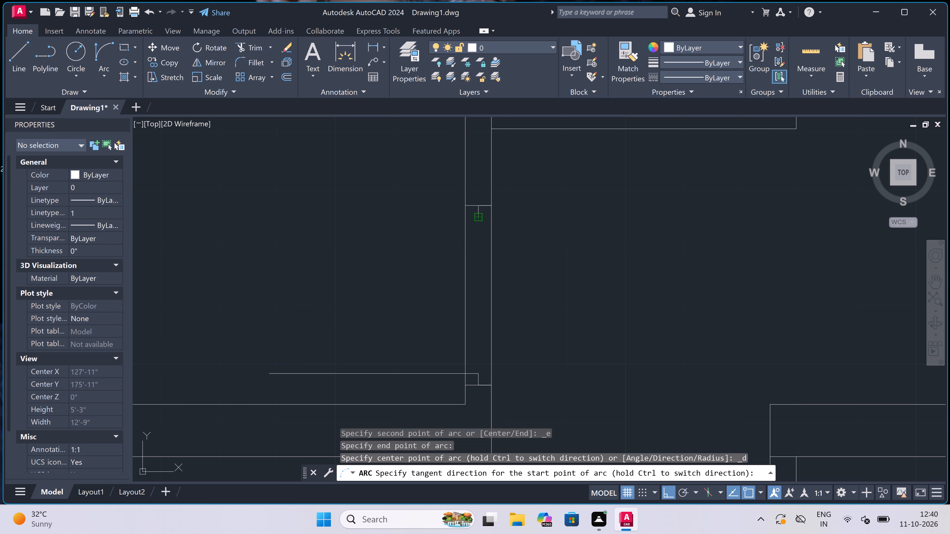
{"action": "left_click", "coordinate": [322, 175]}
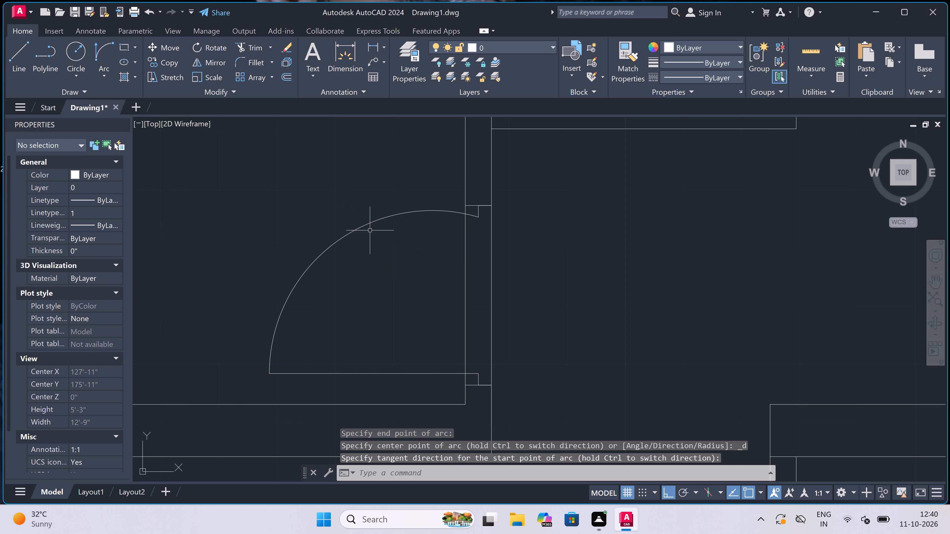
Trim away both lines of the left thin partition inside the door opening.
{"action": "type", "text": "tr"}
{"action": "key", "text": "space"}
{"action": "left_click", "coordinate": [370, 286]}
{"action": "left_click", "coordinate": [580, 284]}
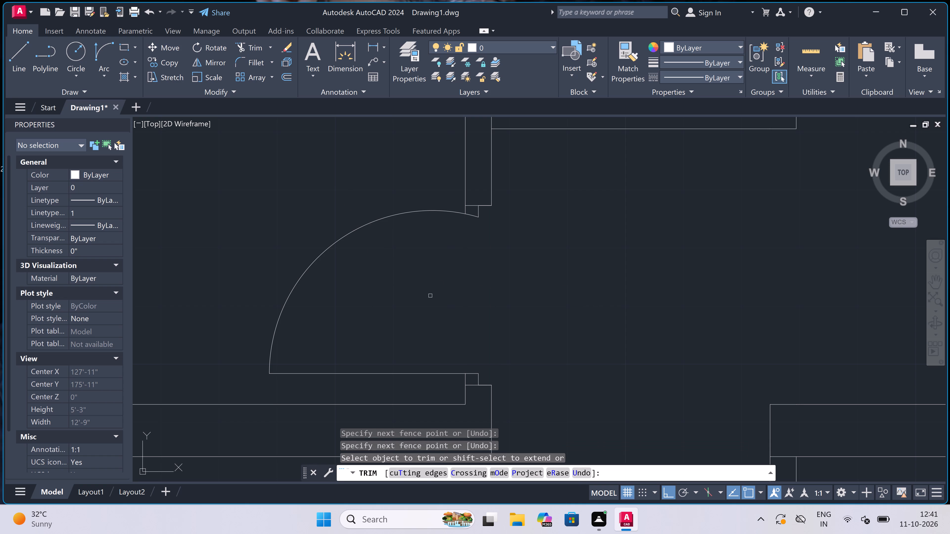
{"action": "key", "text": "Escape"}
{"action": "scroll", "coordinate": [362, 295], "scroll_direction": "down", "scroll_amount": 4}
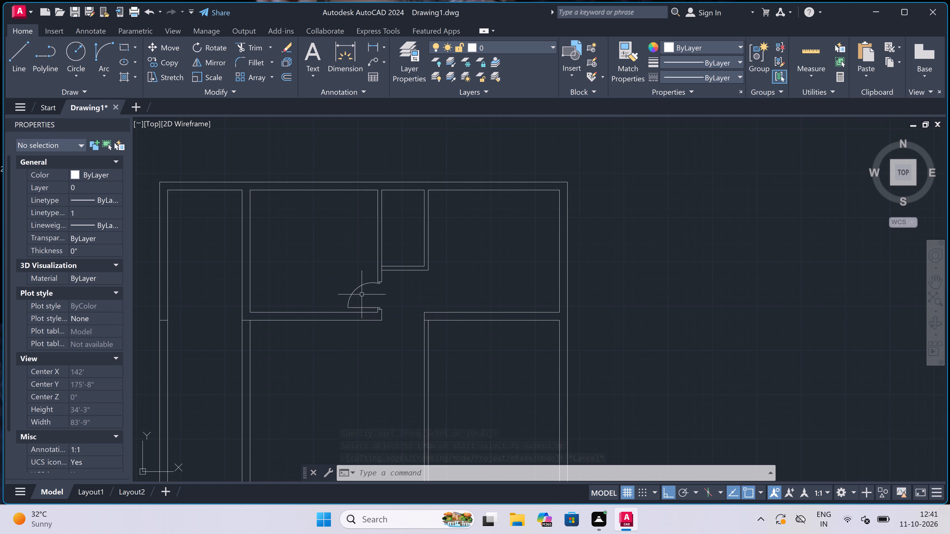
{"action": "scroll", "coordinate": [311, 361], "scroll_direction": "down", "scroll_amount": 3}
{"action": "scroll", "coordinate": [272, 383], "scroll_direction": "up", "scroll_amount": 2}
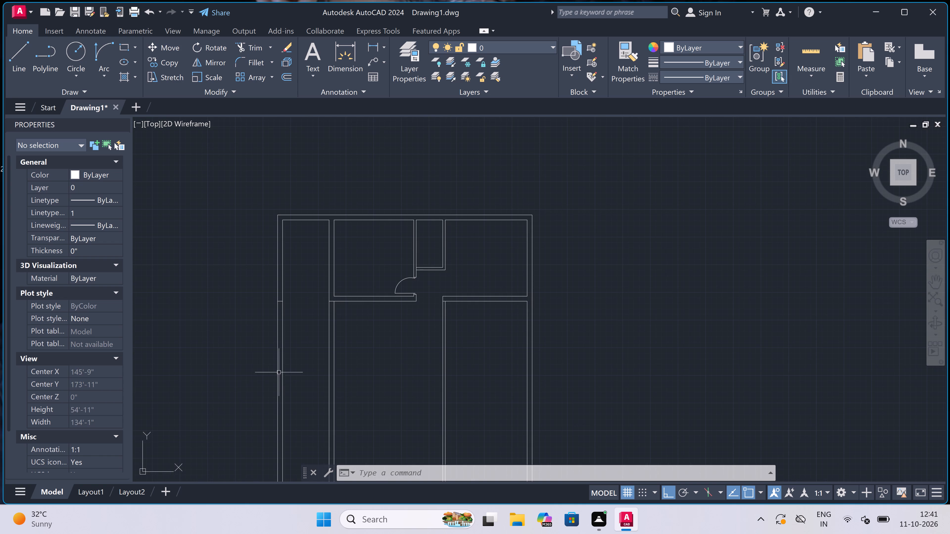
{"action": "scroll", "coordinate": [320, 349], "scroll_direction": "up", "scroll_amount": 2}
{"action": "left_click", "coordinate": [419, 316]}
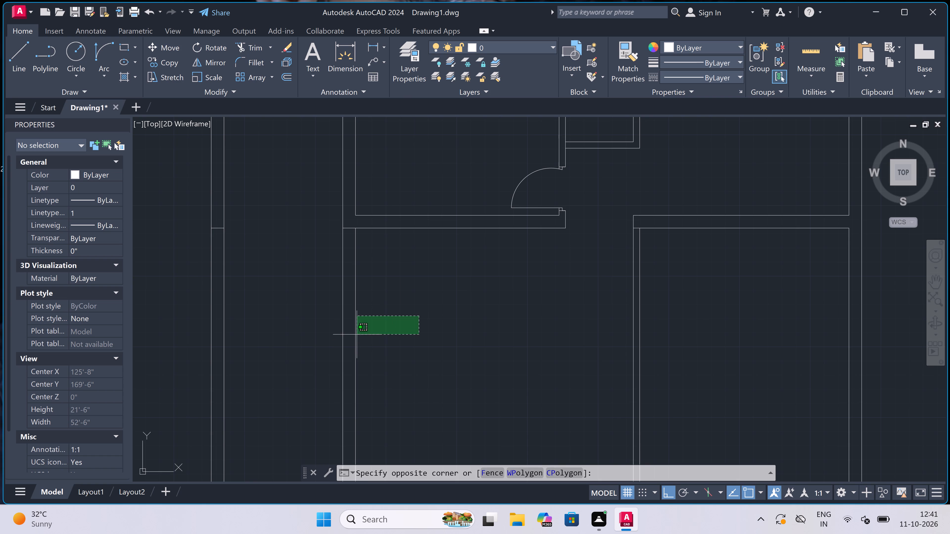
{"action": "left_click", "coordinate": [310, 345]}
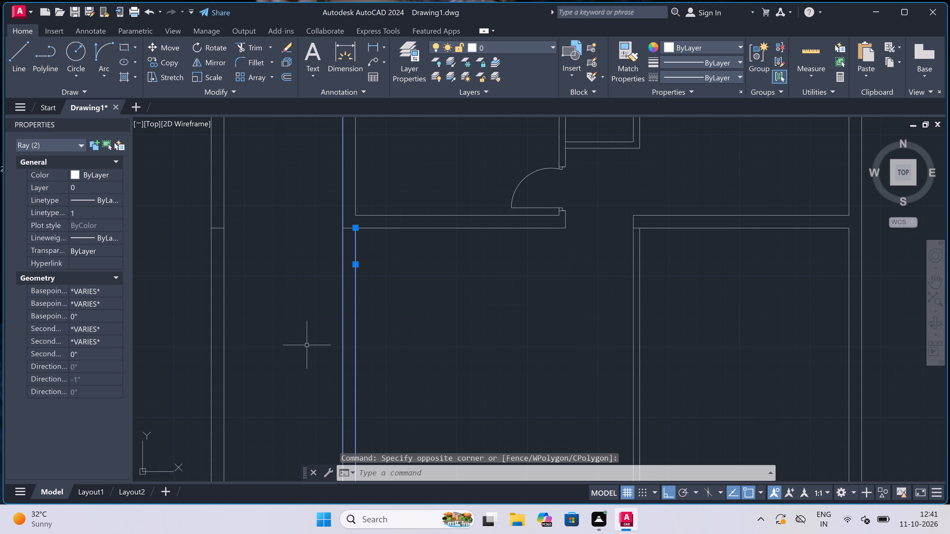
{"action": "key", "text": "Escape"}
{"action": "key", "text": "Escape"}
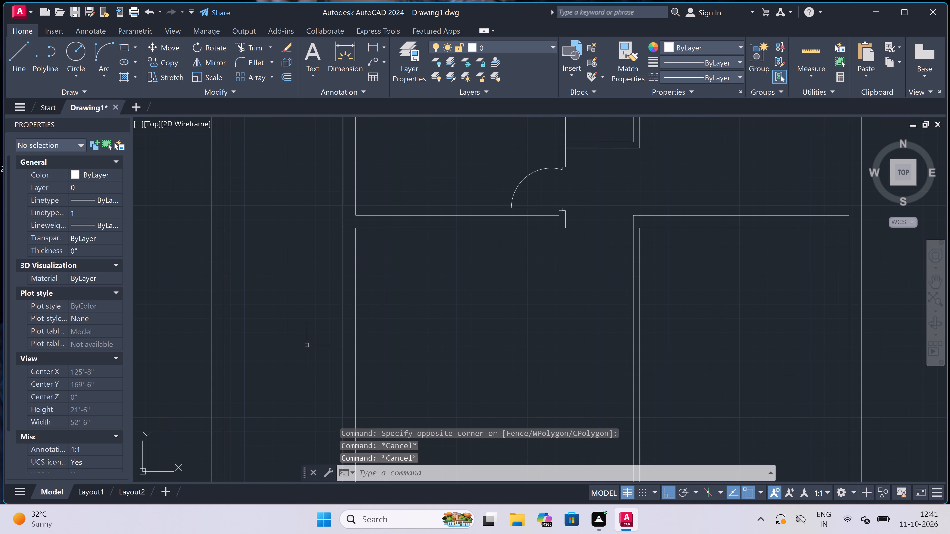
Trim away both lines of the left interior vertical wall below its corner with the horizontal wall.
{"action": "type", "text": "tr"}
{"action": "key", "text": "space"}
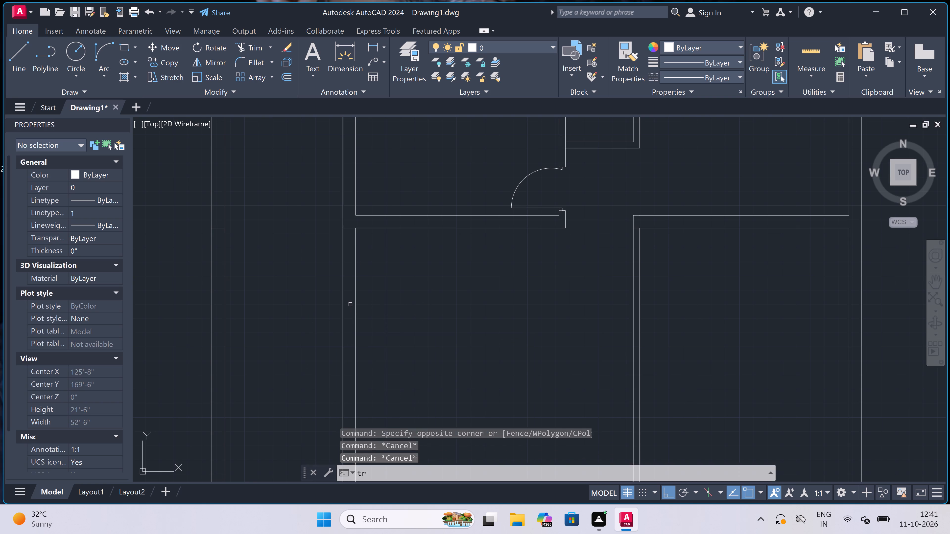
{"action": "left_click", "coordinate": [324, 303]}
{"action": "left_click", "coordinate": [381, 296]}
{"action": "left_click", "coordinate": [316, 303]}
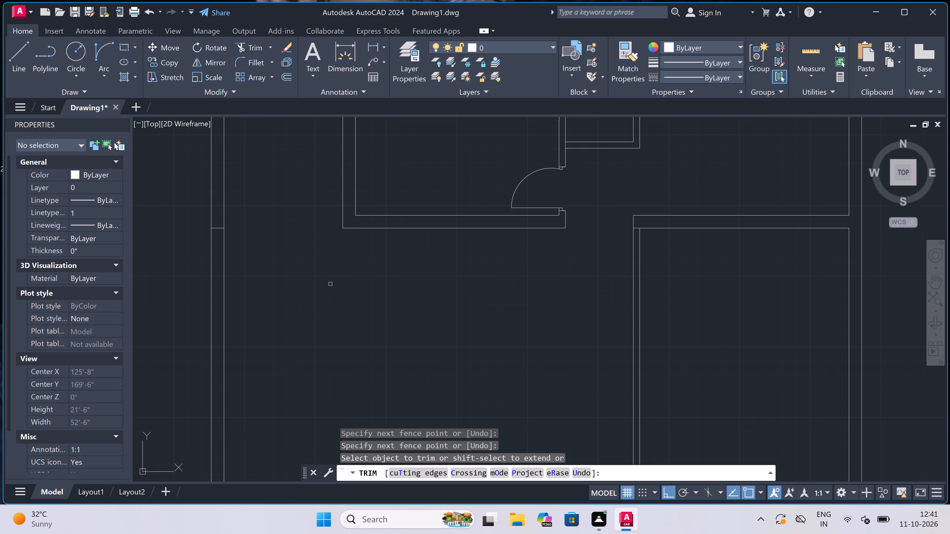
{"action": "key", "text": "Escape"}
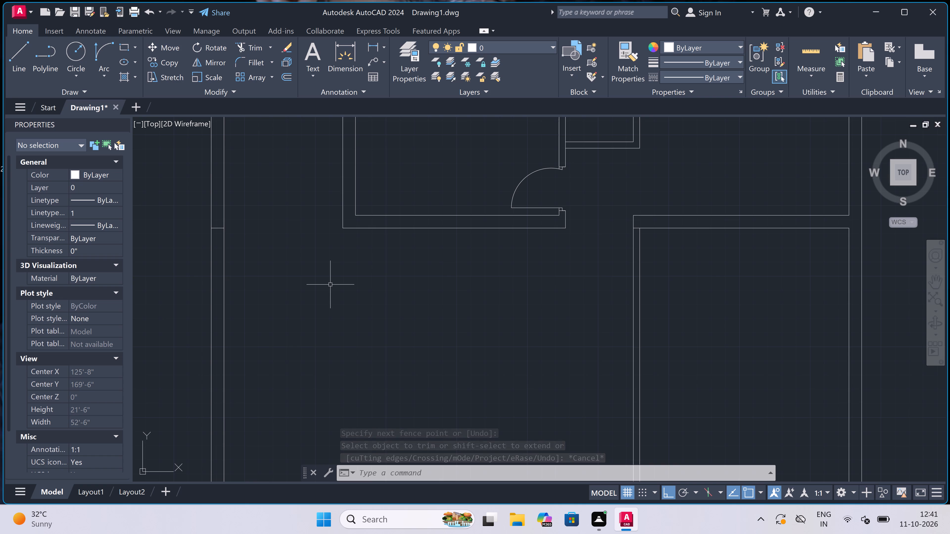
Draw a line 3' down from the outer end of the left outer wall's short cross line, continuing horizontally to the near face of the long vertical partition.
{"action": "scroll", "coordinate": [330, 285], "scroll_direction": "down", "scroll_amount": 2}
{"action": "scroll", "coordinate": [345, 264], "scroll_direction": "up", "scroll_amount": 3}
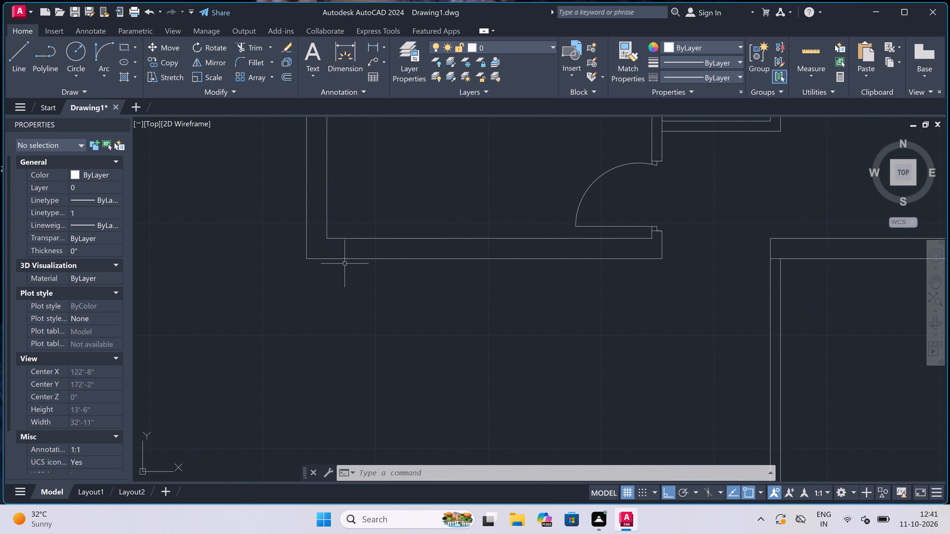
{"action": "key", "text": "l"}
{"action": "key", "text": "space"}
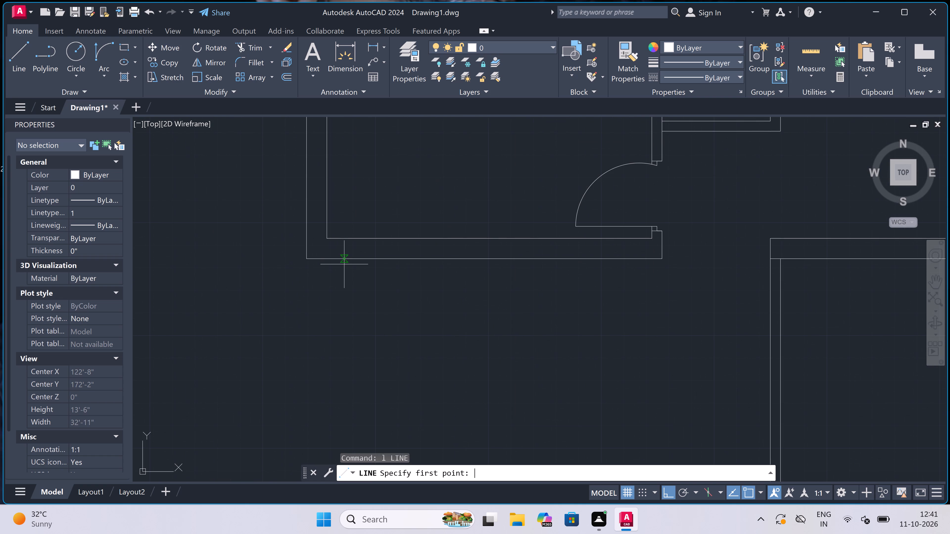
{"action": "scroll", "coordinate": [333, 267], "scroll_direction": "down", "scroll_amount": 3}
{"action": "scroll", "coordinate": [282, 268], "scroll_direction": "up", "scroll_amount": 3}
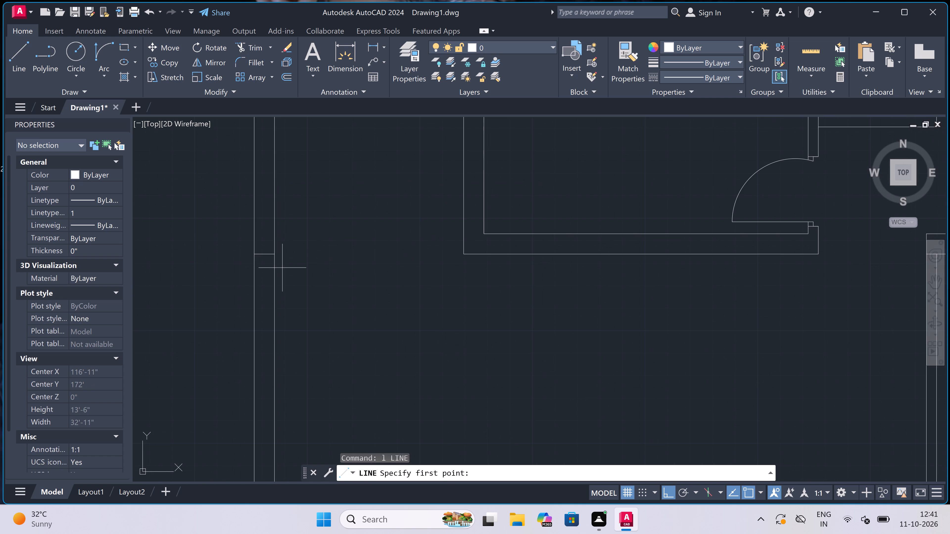
{"action": "left_click", "coordinate": [251, 253]}
{"action": "type", "text": "3'"}
{"action": "key", "text": "space"}
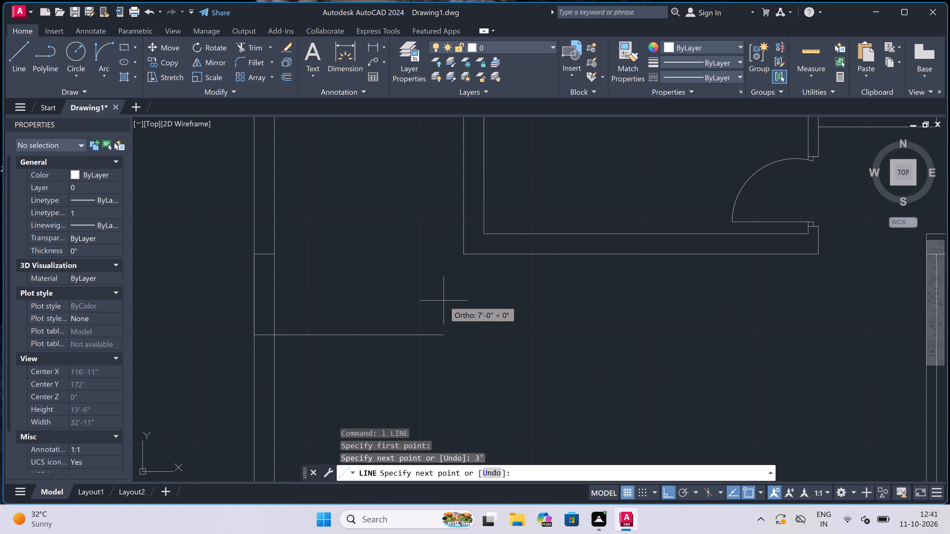
{"action": "scroll", "coordinate": [444, 301], "scroll_direction": "down", "scroll_amount": 2}
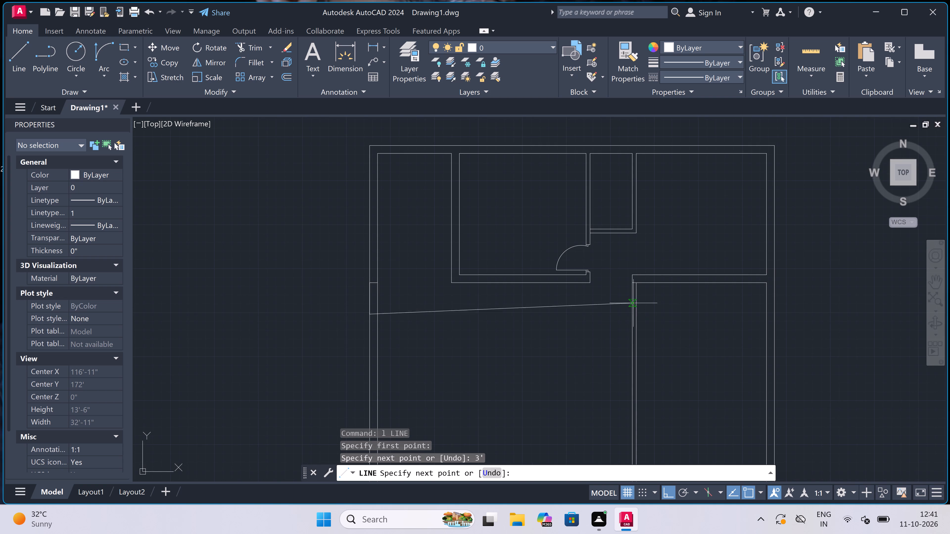
{"action": "scroll", "coordinate": [632, 312], "scroll_direction": "up", "scroll_amount": 3}
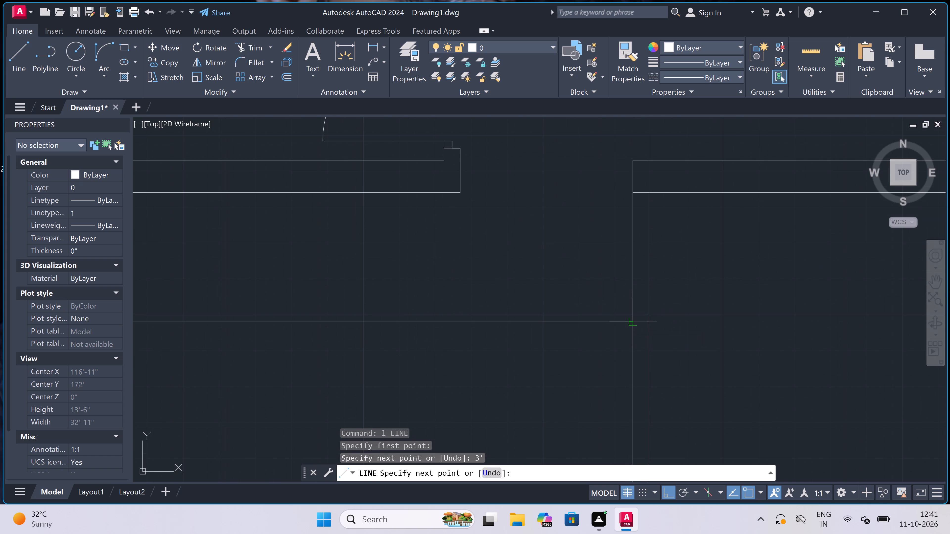
{"action": "left_click", "coordinate": [632, 324]}
{"action": "key", "text": "Escape"}
Offset the new horizontal line 4.5" downward to form a partition.
{"action": "scroll", "coordinate": [582, 292], "scroll_direction": "down", "scroll_amount": 4}
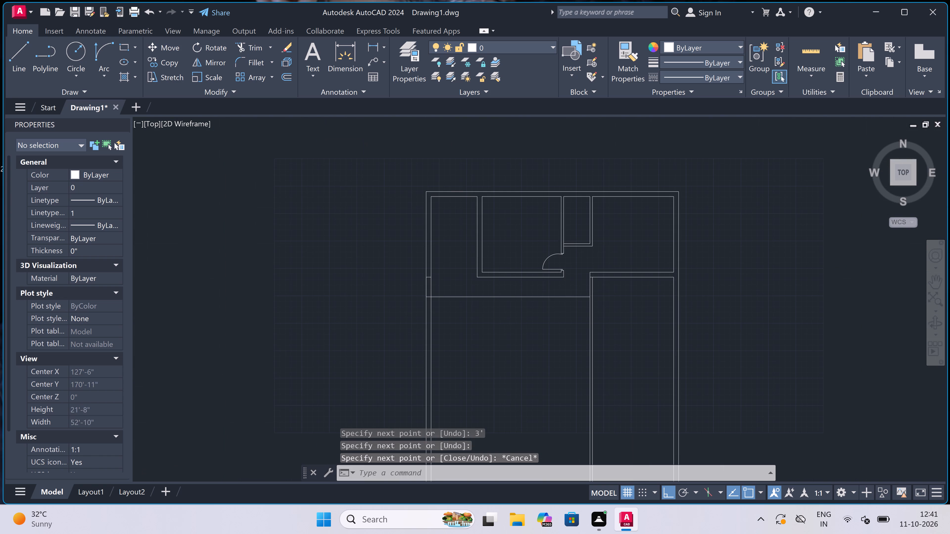
{"action": "scroll", "coordinate": [495, 279], "scroll_direction": "up", "scroll_amount": 1}
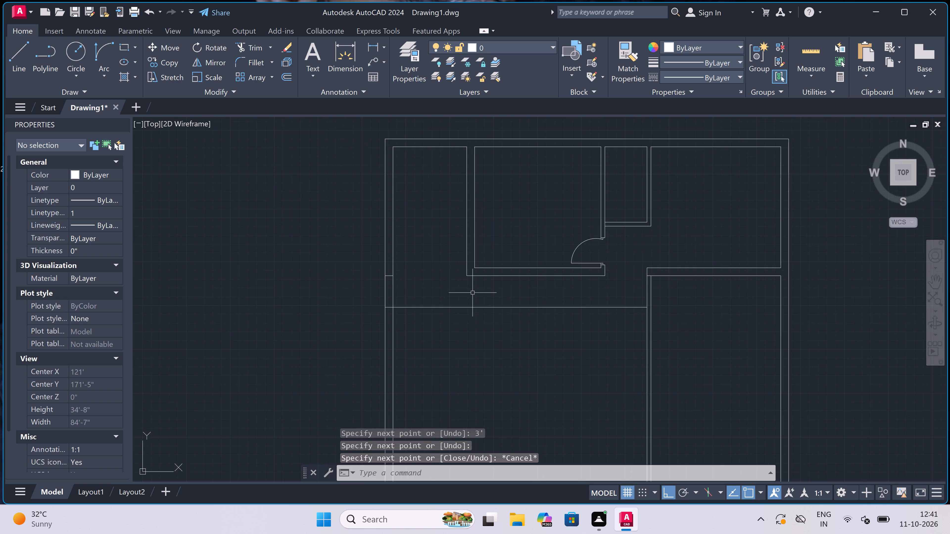
{"action": "key", "text": "o"}
{"action": "key", "text": "space"}
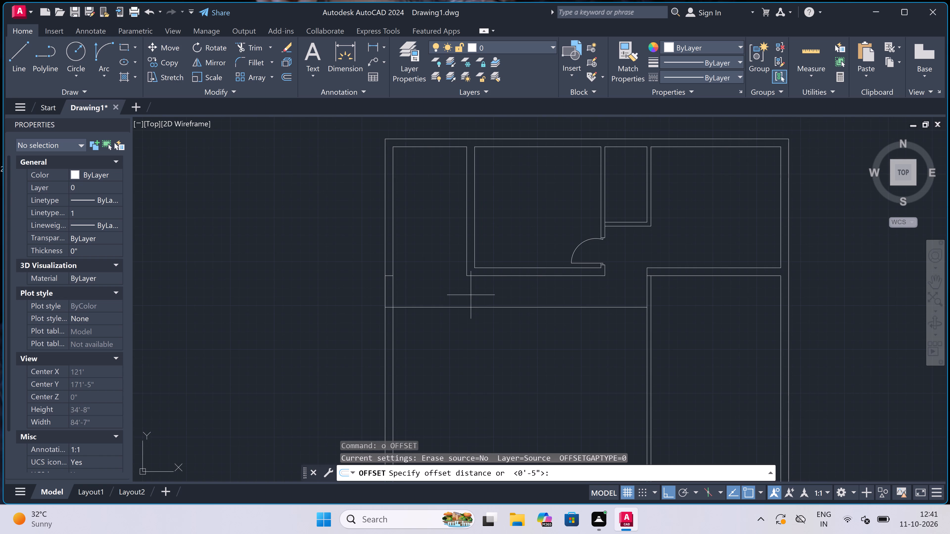
{"action": "left_click", "coordinate": [467, 309]}
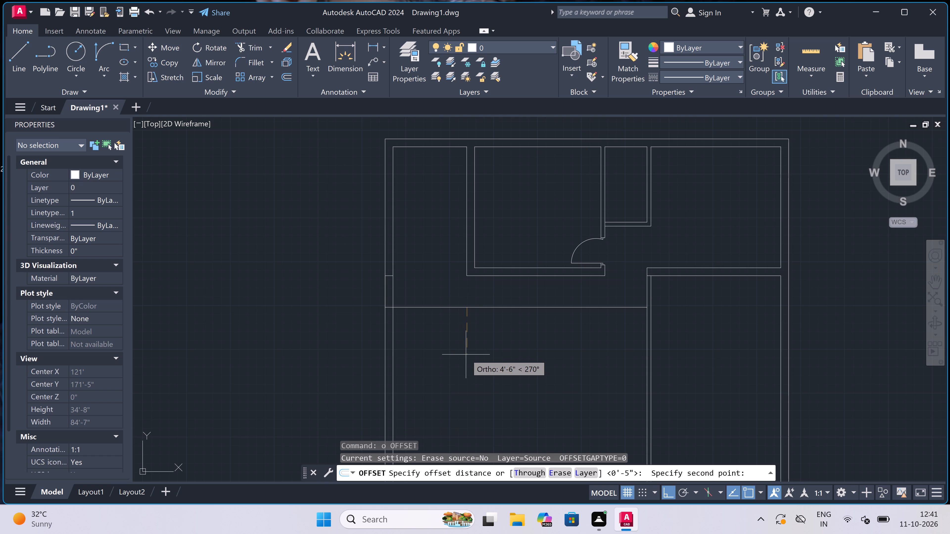
{"action": "type", "text": "4.5\""}
{"action": "key", "text": "space"}
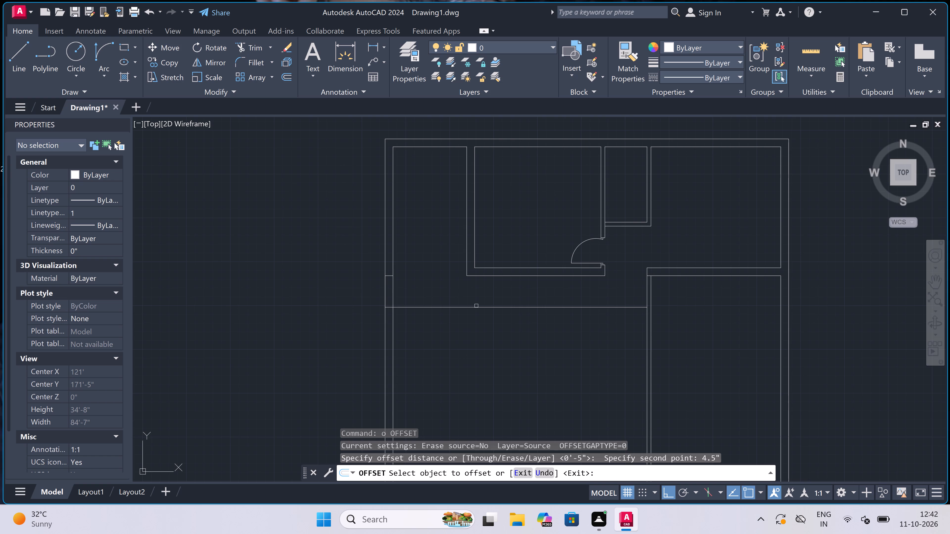
{"action": "left_click", "coordinate": [474, 308]}
{"action": "left_click", "coordinate": [467, 349]}
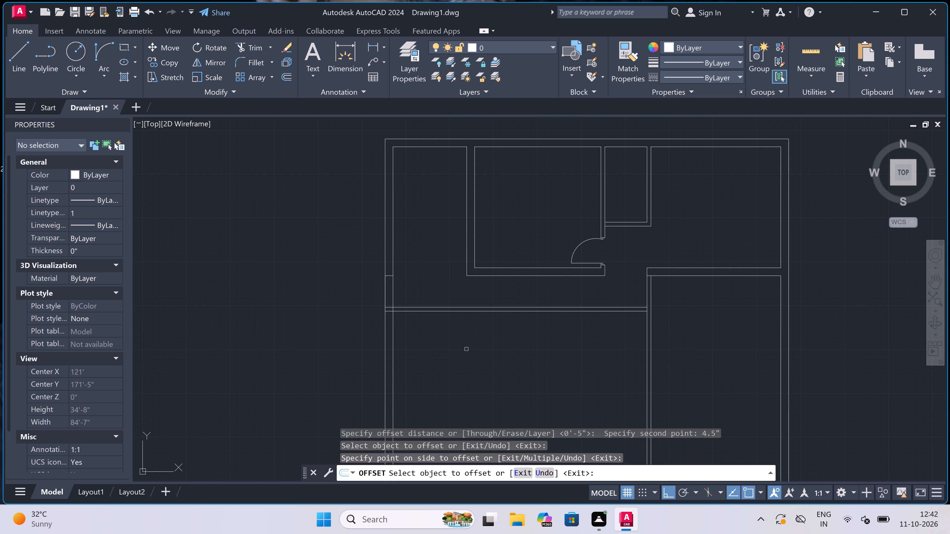
{"action": "key", "text": "Escape"}
Offset the partition's lower line 11'6" downward.
{"action": "key", "text": "space"}
{"action": "scroll", "coordinate": [434, 313], "scroll_direction": "up", "scroll_amount": 2}
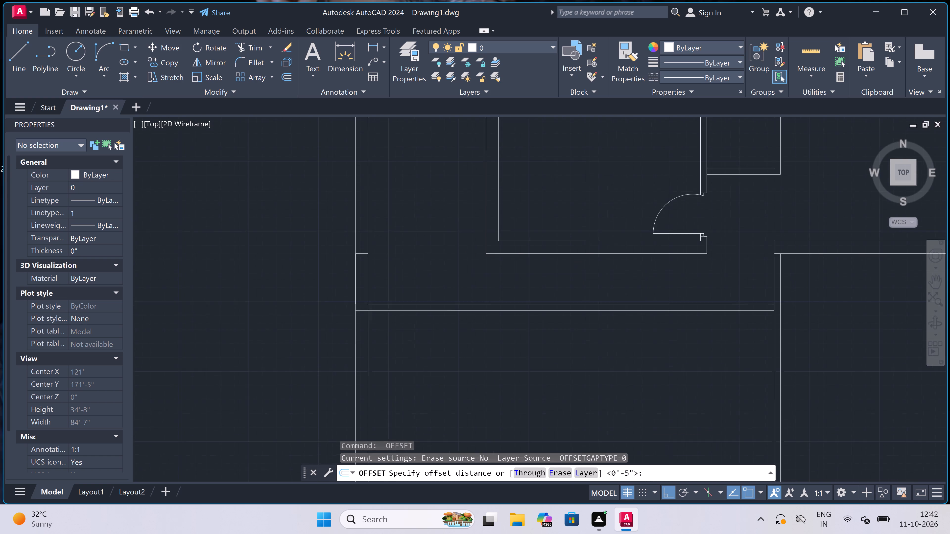
{"action": "left_click", "coordinate": [434, 310]}
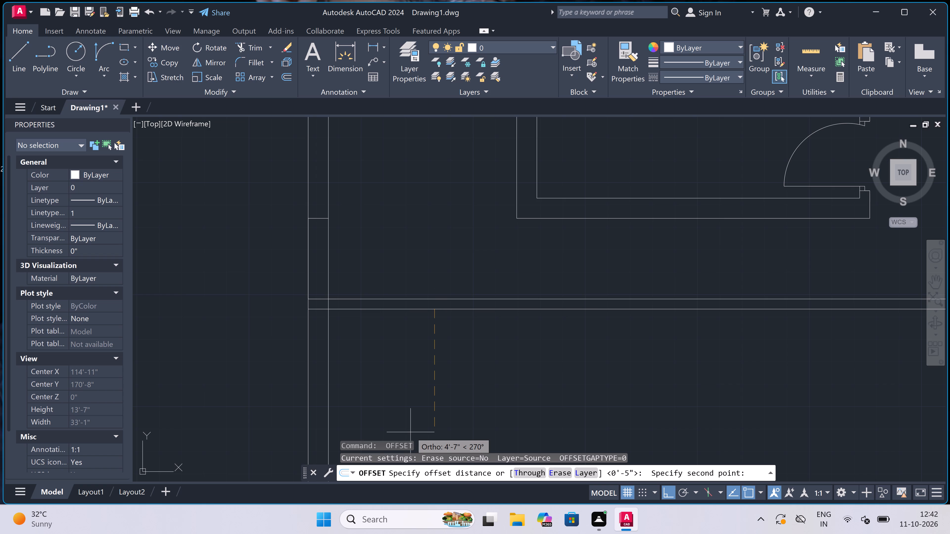
{"action": "type", "text": "11'"}
{"action": "key", "text": "6"}
{"action": "key", "text": "shift+quotedbl"}
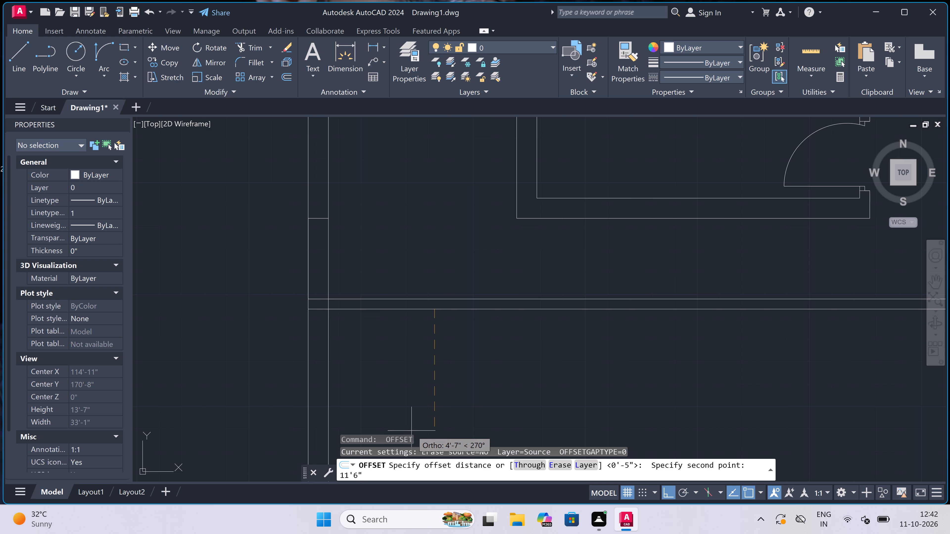
{"action": "key", "text": "space"}
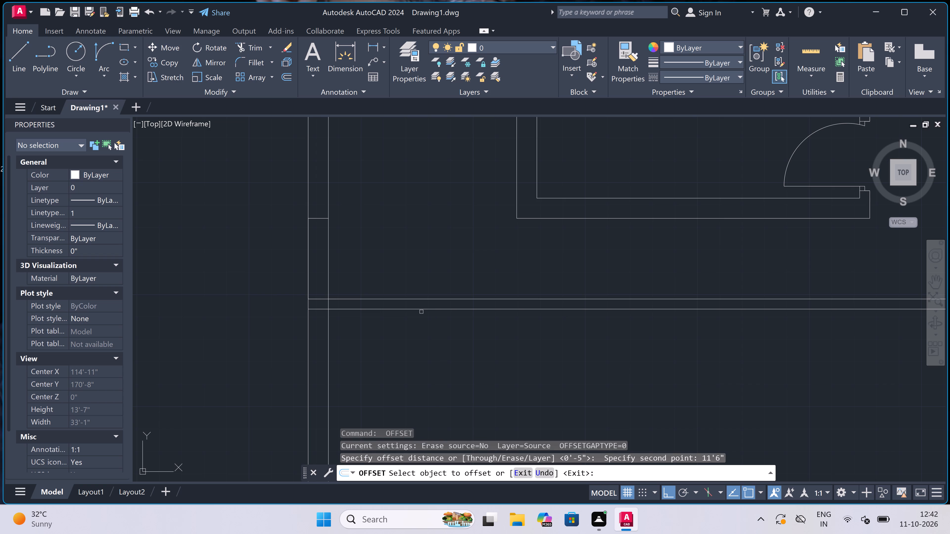
{"action": "left_click_drag", "start_coordinate": [421, 309], "coordinate": [421, 320]}
{"action": "left_click", "coordinate": [420, 355]}
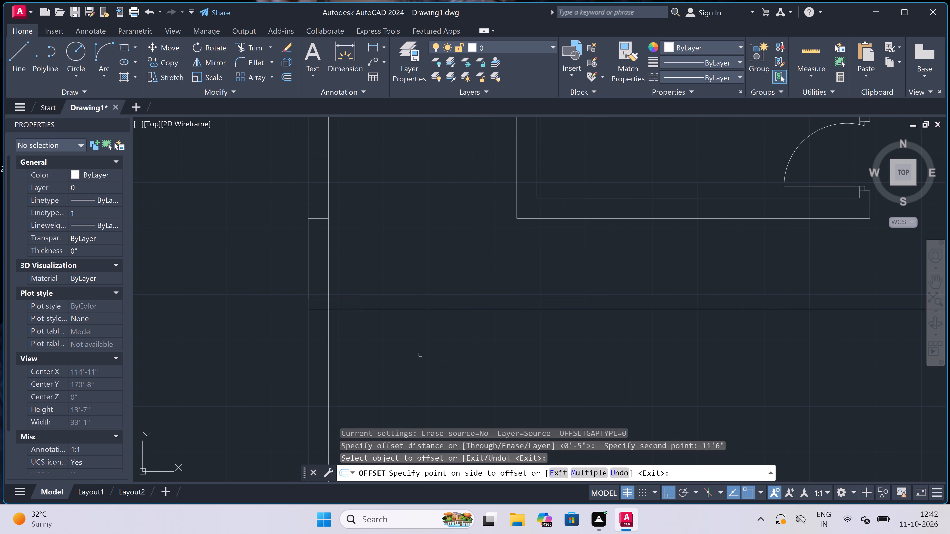
{"action": "scroll", "coordinate": [422, 338], "scroll_direction": "down", "scroll_amount": 6}
{"action": "scroll", "coordinate": [422, 351], "scroll_direction": "up", "scroll_amount": 5}
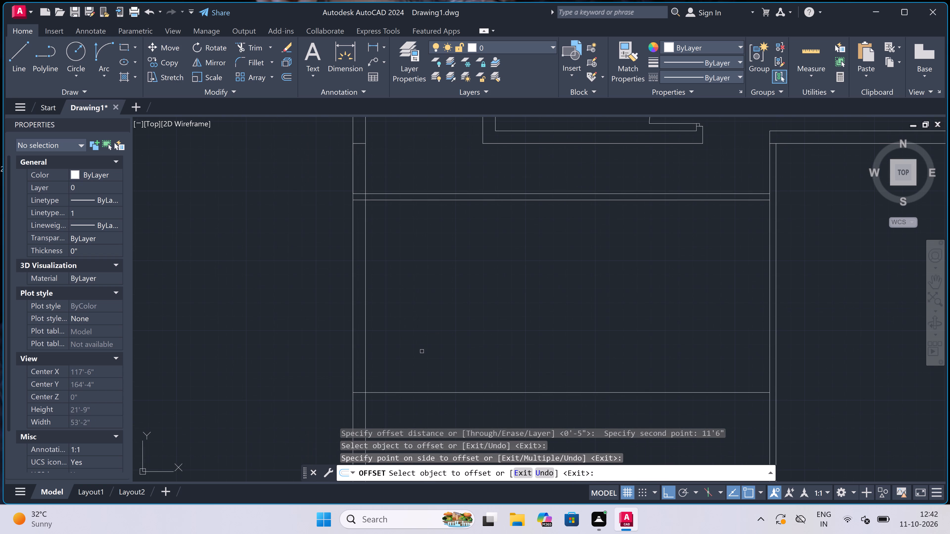
{"action": "key", "text": "Escape"}
Offset the lowest horizontal line 4.5" downward to form the second horizontal partition.
{"action": "scroll", "coordinate": [422, 351], "scroll_direction": "down", "scroll_amount": 4}
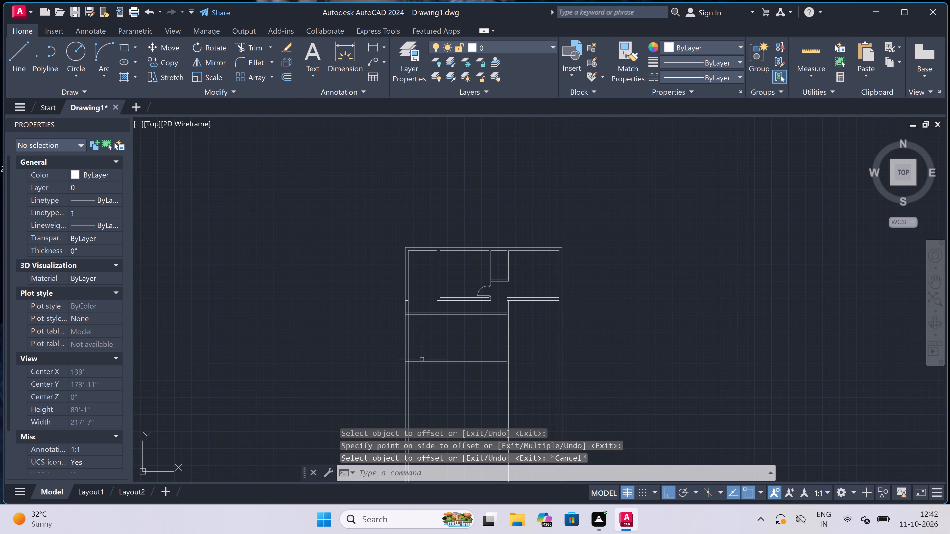
{"action": "scroll", "coordinate": [421, 365], "scroll_direction": "up", "scroll_amount": 4}
{"action": "key", "text": "space"}
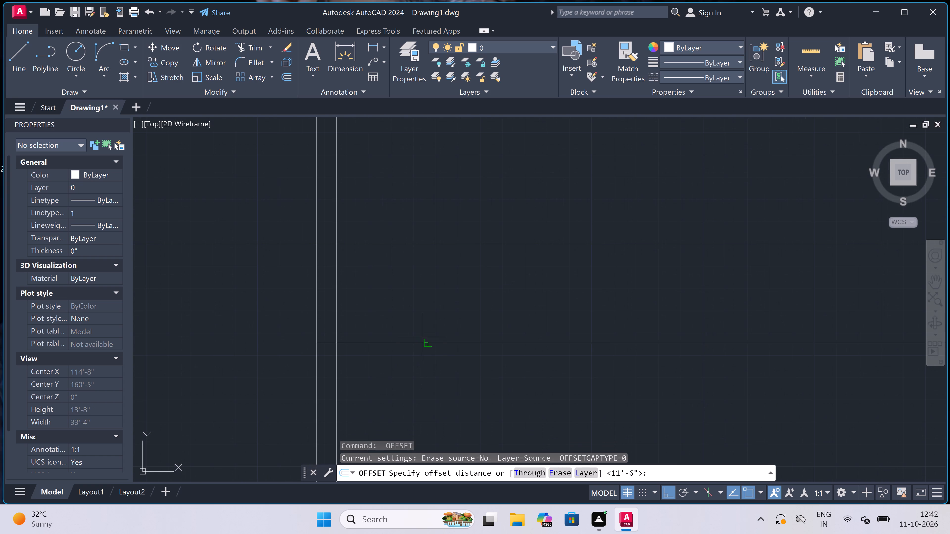
{"action": "left_click_drag", "start_coordinate": [422, 343], "coordinate": [422, 346]}
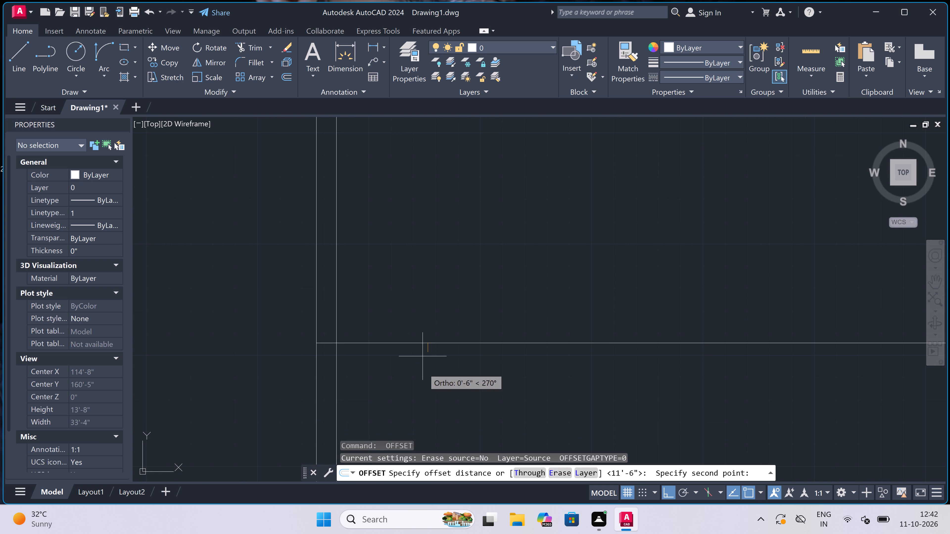
{"action": "key", "text": "4"}
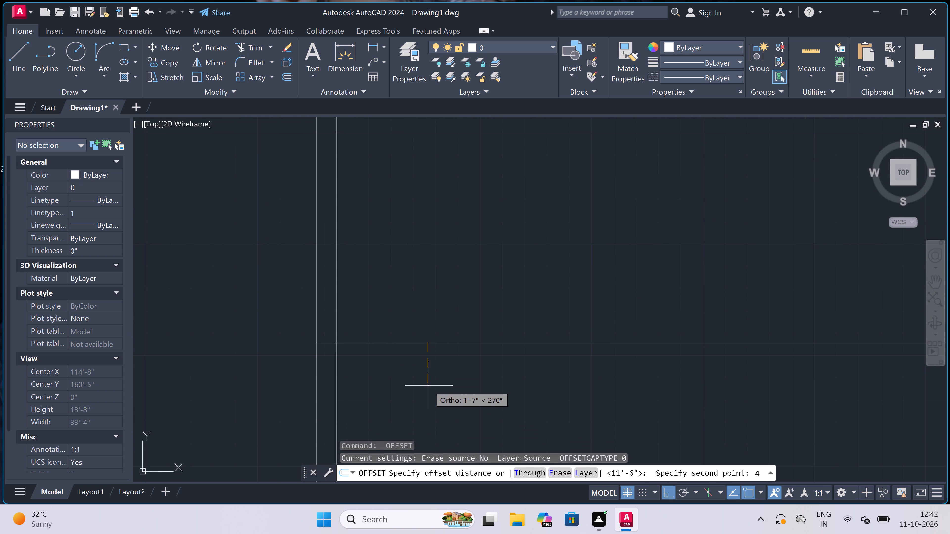
{"action": "type", "text": ".5"}
{"action": "type", "text": "\""}
{"action": "key", "text": "space"}
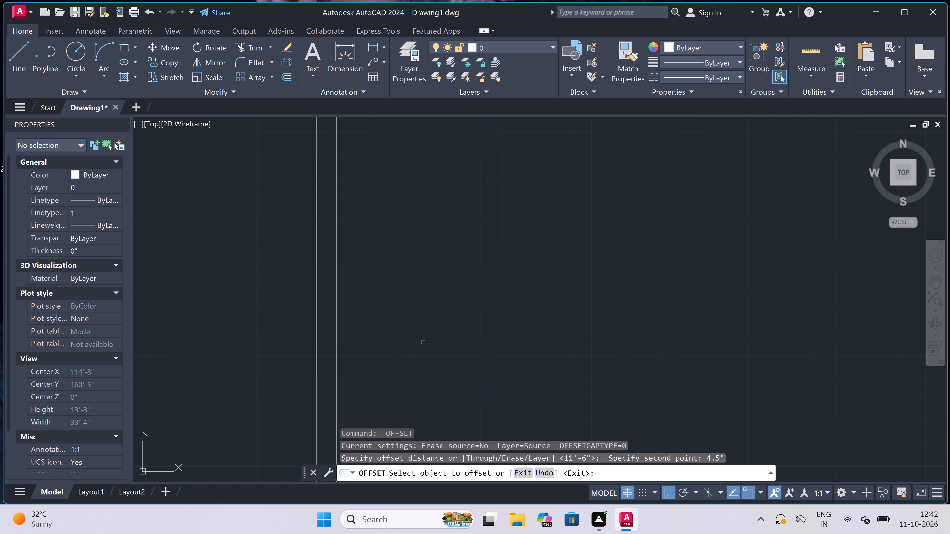
{"action": "left_click_drag", "start_coordinate": [422, 344], "coordinate": [422, 347]}
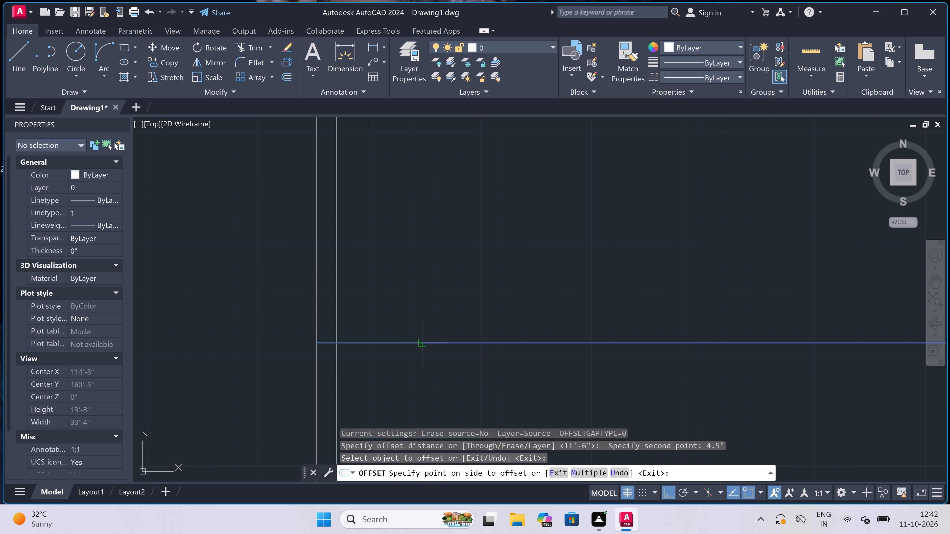
{"action": "left_click", "coordinate": [415, 389]}
{"action": "scroll", "coordinate": [400, 323], "scroll_direction": "down", "scroll_amount": 4}
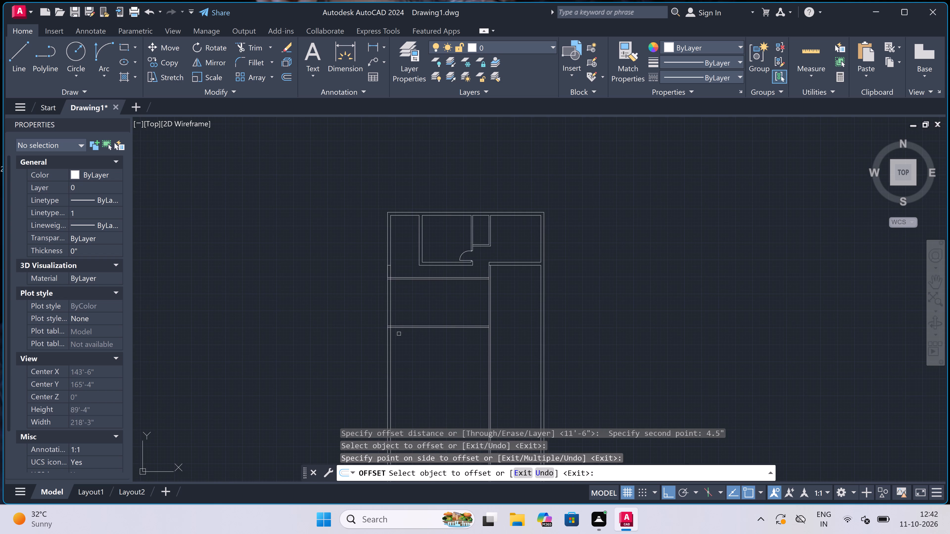
{"action": "key", "text": "Escape"}
Offset the second horizontal partition's lower line 4'8" downward.
{"action": "scroll", "coordinate": [395, 328], "scroll_direction": "up", "scroll_amount": 3}
{"action": "key", "text": "space"}
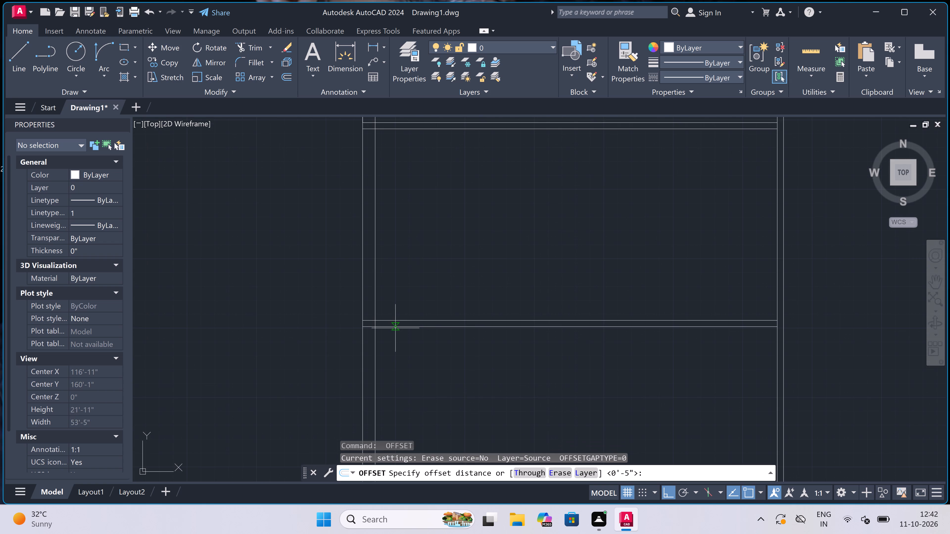
{"action": "left_click", "coordinate": [395, 328]}
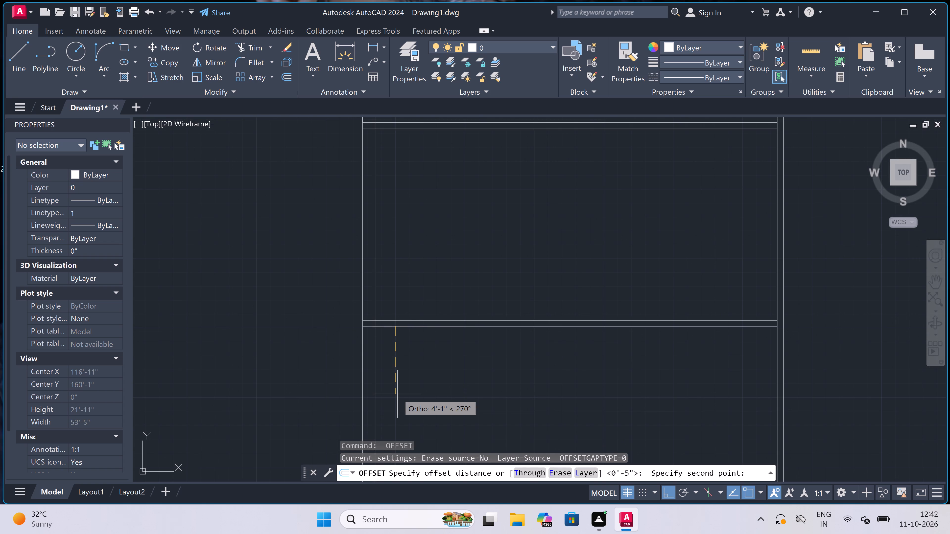
{"action": "type", "text": "4'"}
{"action": "type", "text": "8\""}
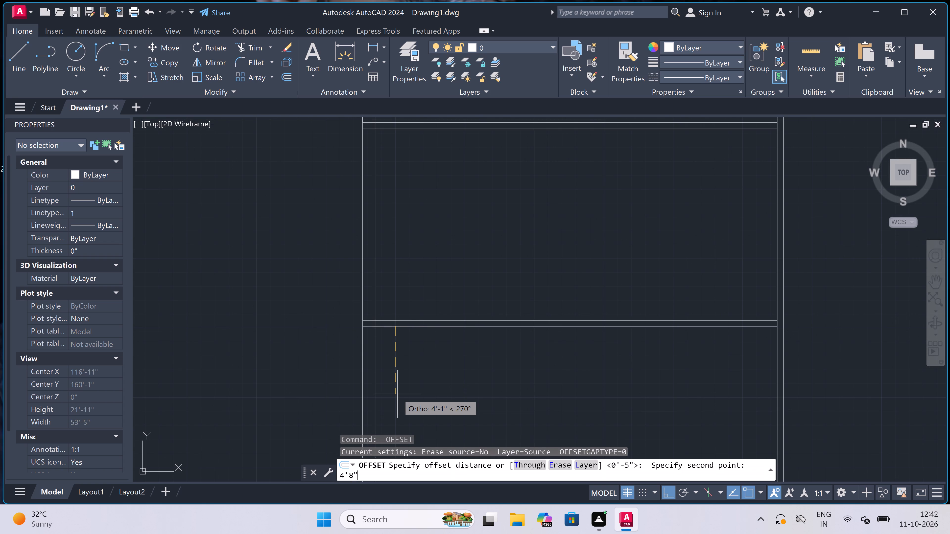
{"action": "key", "text": "space"}
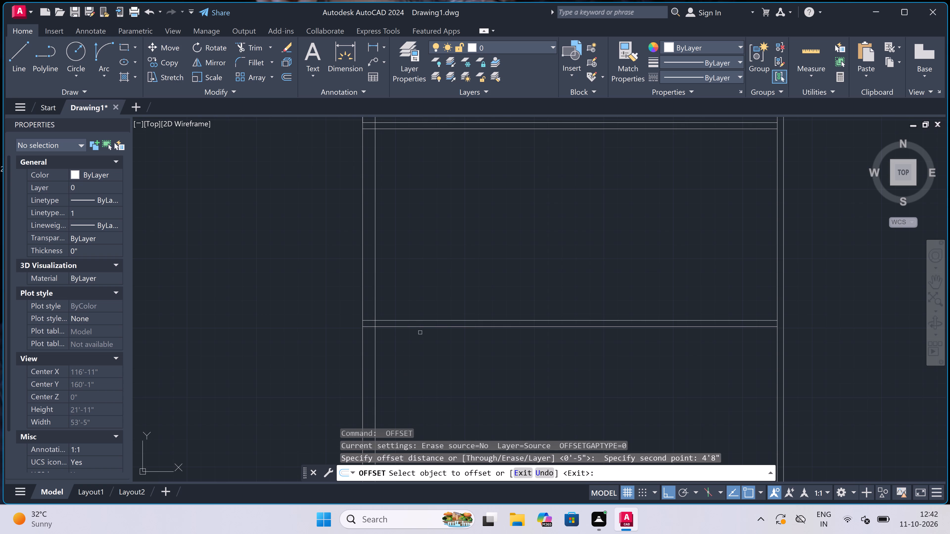
{"action": "left_click", "coordinate": [421, 328]}
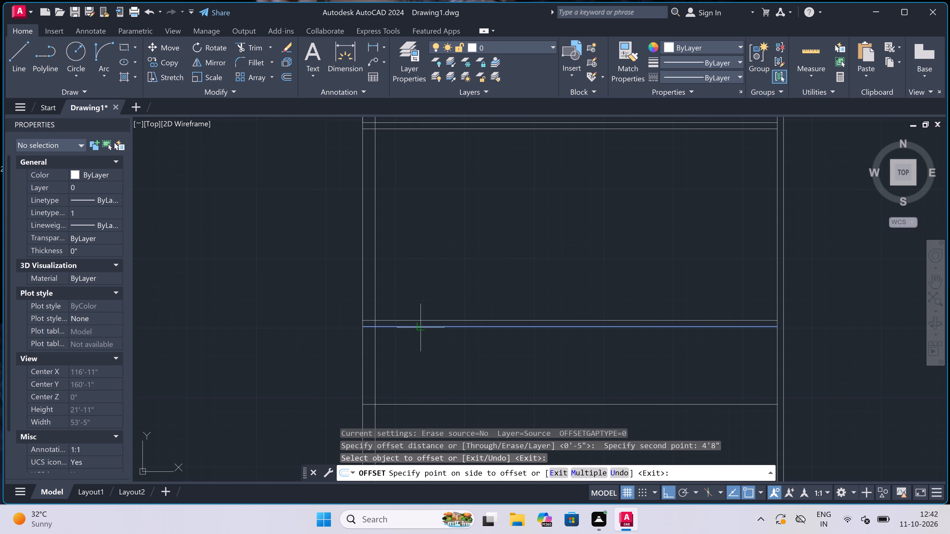
{"action": "left_click", "coordinate": [410, 409]}
{"action": "scroll", "coordinate": [412, 395], "scroll_direction": "down", "scroll_amount": 2}
{"action": "key", "text": "Escape"}
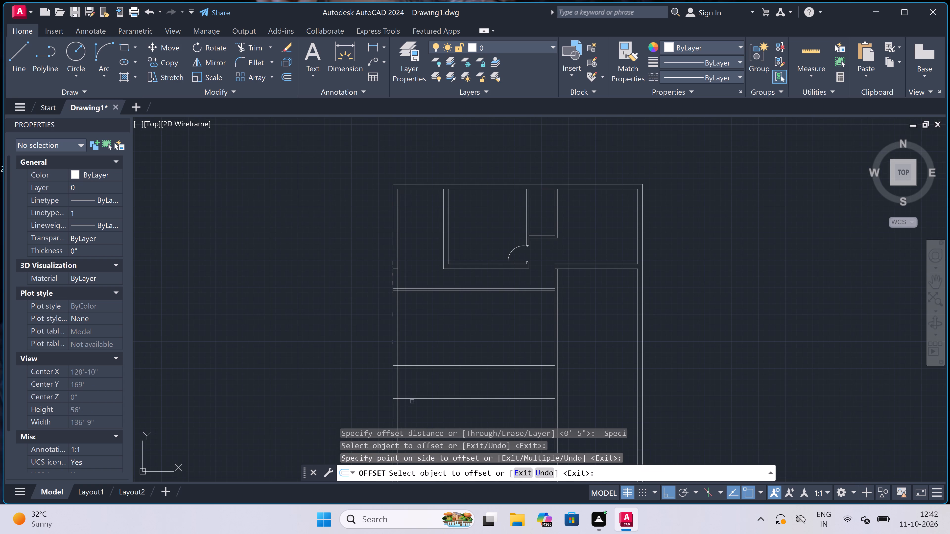
Offset the lowest horizontal line 9" downward to form a wall.
{"action": "scroll", "coordinate": [413, 409], "scroll_direction": "up", "scroll_amount": 3}
{"action": "key", "text": "space"}
{"action": "left_click", "coordinate": [414, 370]}
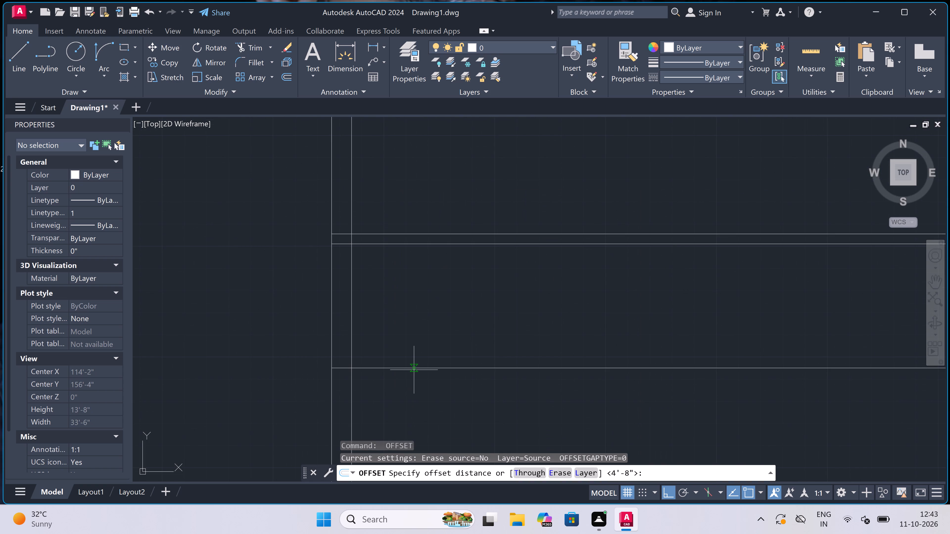
{"action": "type", "text": "9\""}
{"action": "key", "text": "space"}
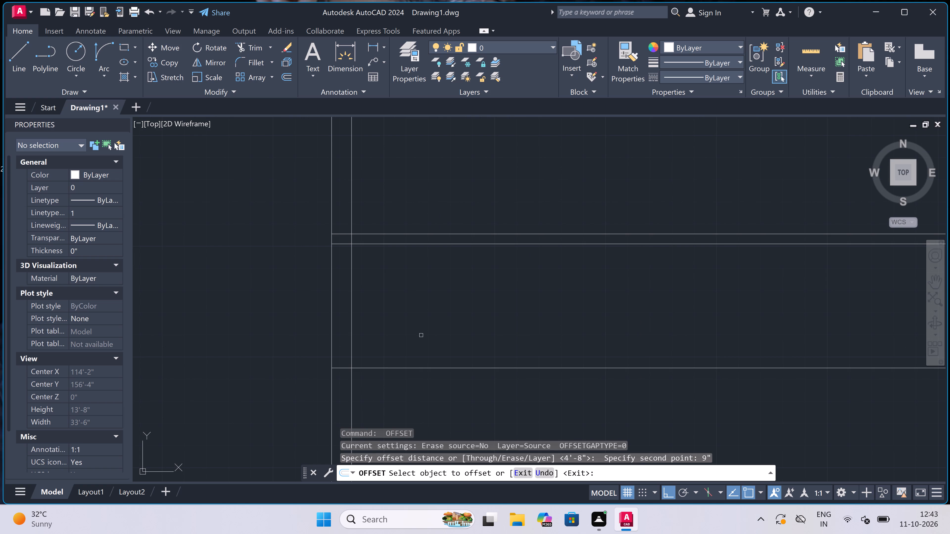
{"action": "left_click_drag", "start_coordinate": [414, 369], "coordinate": [414, 372]}
{"action": "left_click", "coordinate": [406, 419]}
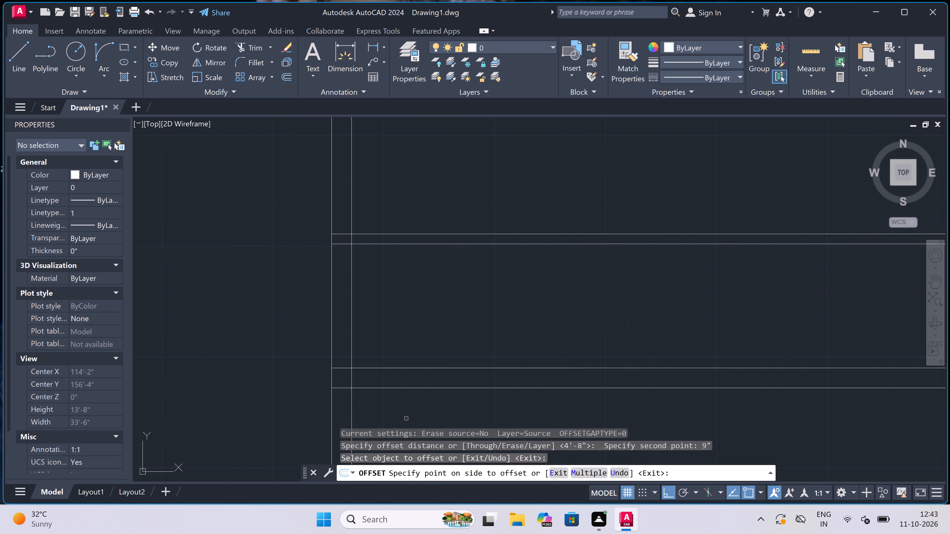
{"action": "scroll", "coordinate": [406, 343], "scroll_direction": "down", "scroll_amount": 5}
{"action": "scroll", "coordinate": [404, 357], "scroll_direction": "up", "scroll_amount": 4}
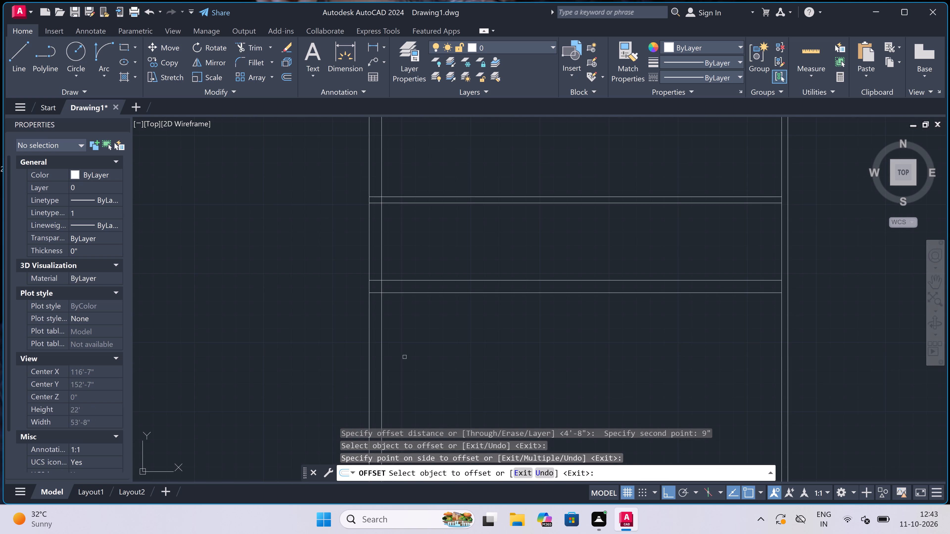
{"action": "key", "text": "Escape"}
Offset the lower line of the 9" horizontal wall 16' downward.
{"action": "key", "text": "space"}
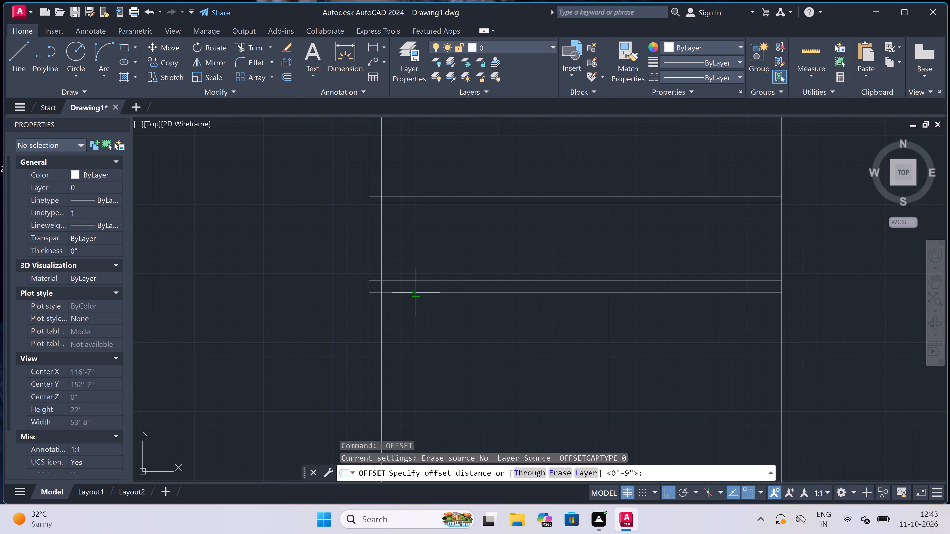
{"action": "left_click", "coordinate": [412, 292]}
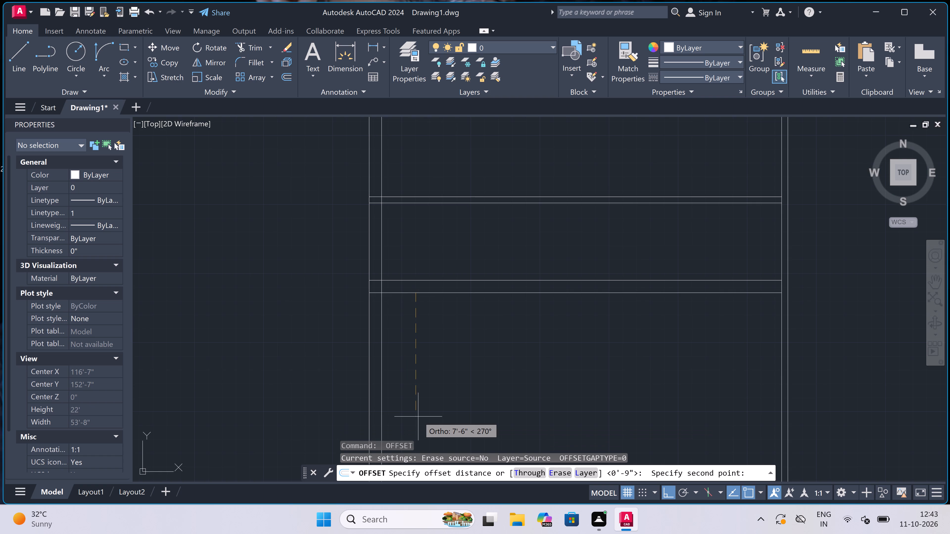
{"action": "key", "text": "1"}
{"action": "type", "text": "6'"}
{"action": "key", "text": "space"}
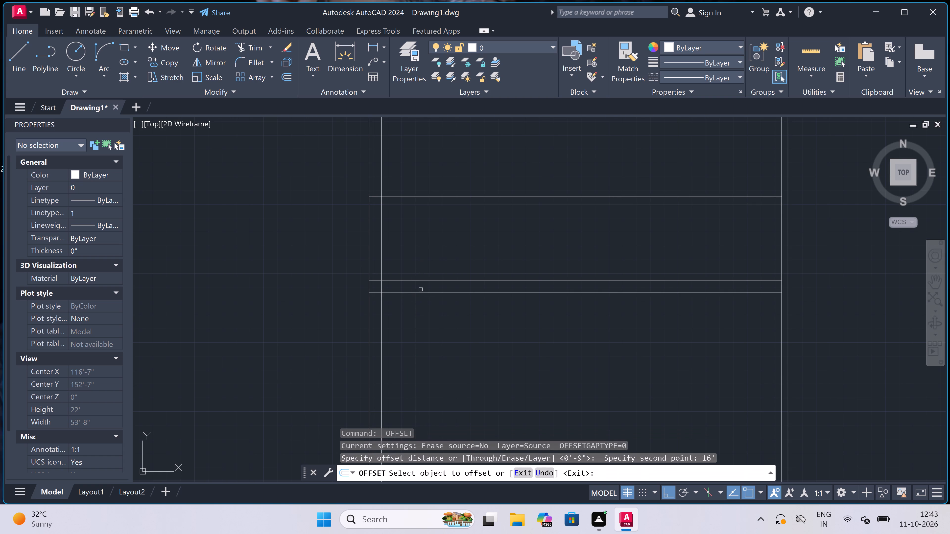
{"action": "left_click_drag", "start_coordinate": [421, 293], "coordinate": [421, 296]}
{"action": "left_click", "coordinate": [418, 355]}
{"action": "scroll", "coordinate": [418, 349], "scroll_direction": "down", "scroll_amount": 3}
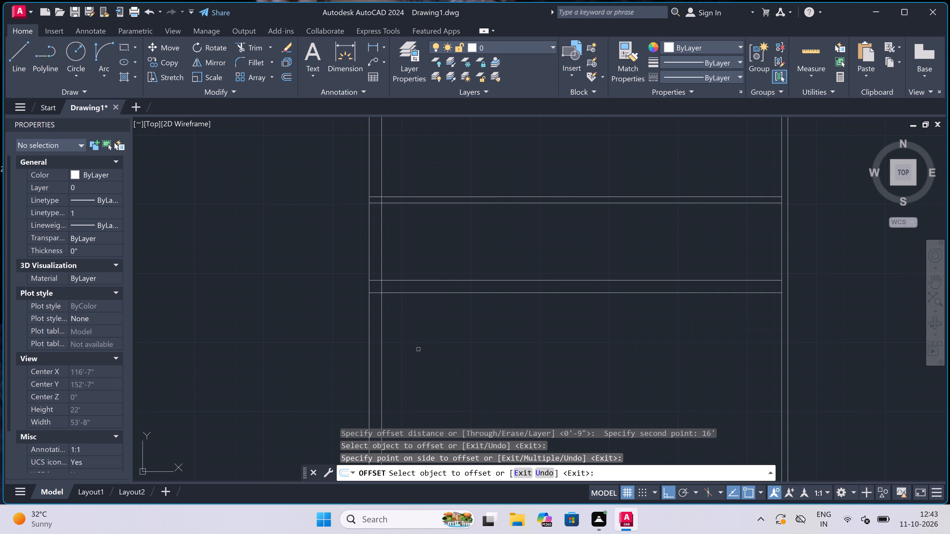
{"action": "scroll", "coordinate": [418, 349], "scroll_direction": "down", "scroll_amount": 2}
{"action": "scroll", "coordinate": [430, 370], "scroll_direction": "up", "scroll_amount": 4}
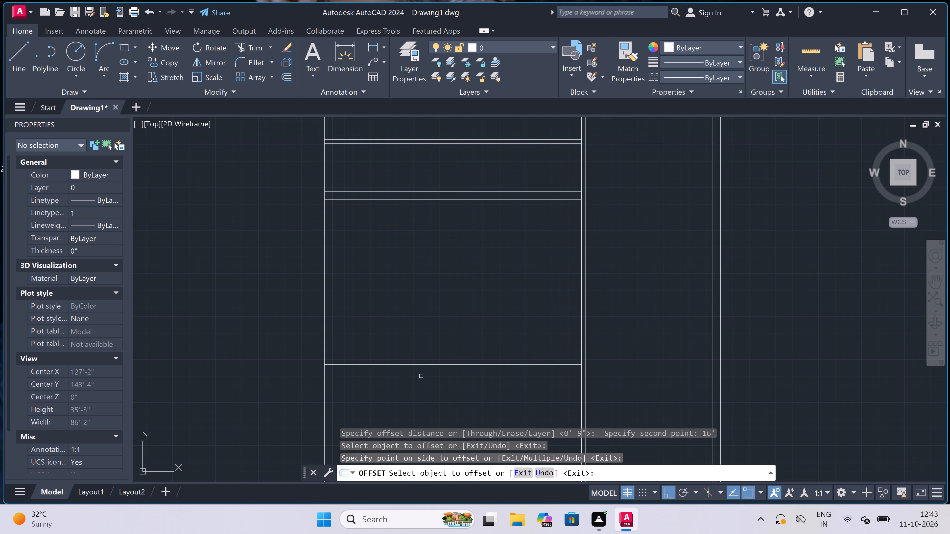
{"action": "key", "text": "Escape"}
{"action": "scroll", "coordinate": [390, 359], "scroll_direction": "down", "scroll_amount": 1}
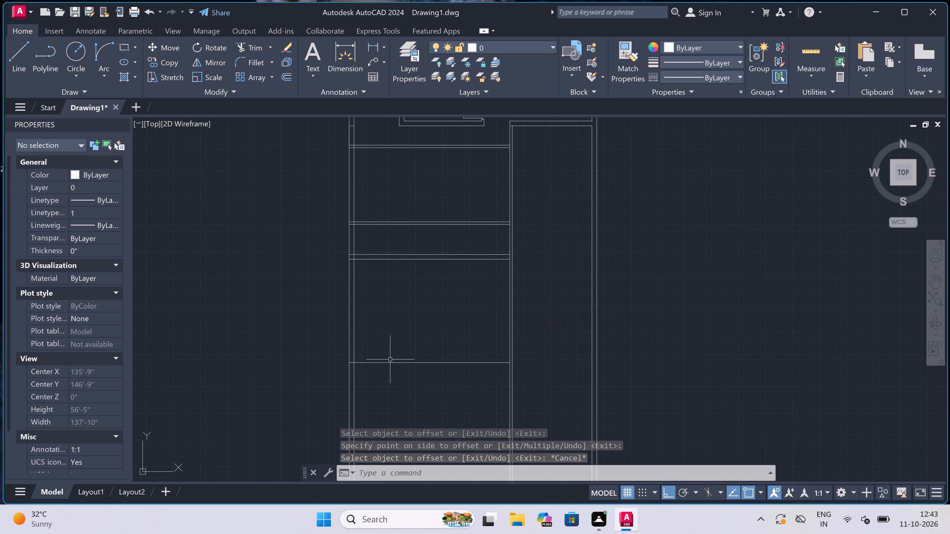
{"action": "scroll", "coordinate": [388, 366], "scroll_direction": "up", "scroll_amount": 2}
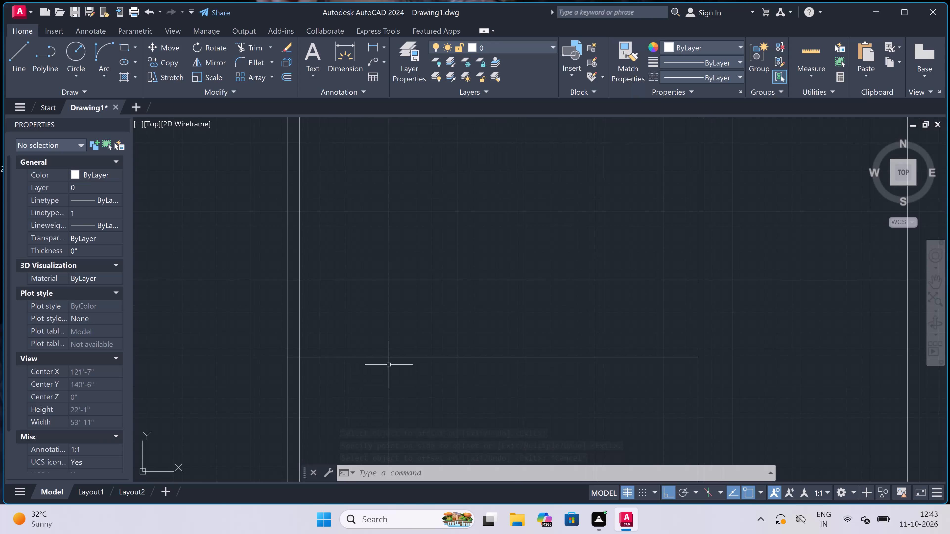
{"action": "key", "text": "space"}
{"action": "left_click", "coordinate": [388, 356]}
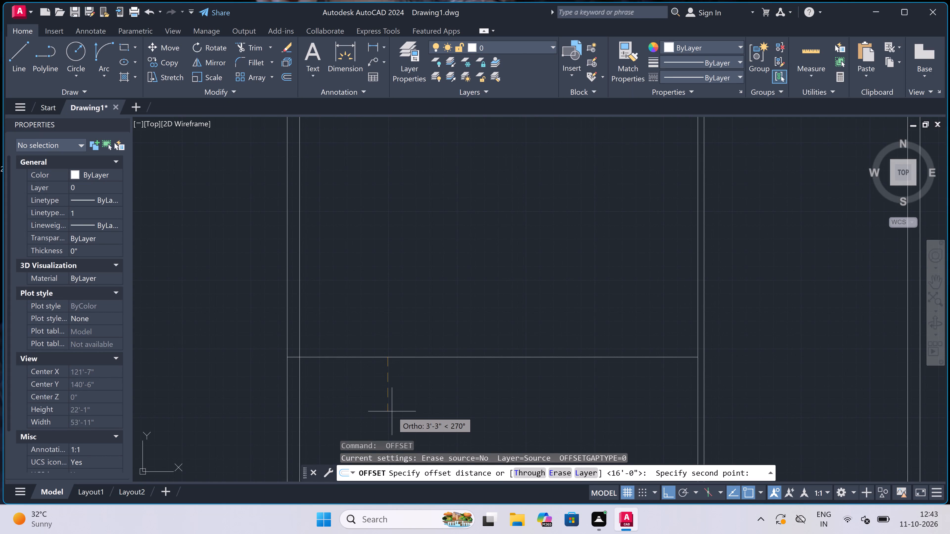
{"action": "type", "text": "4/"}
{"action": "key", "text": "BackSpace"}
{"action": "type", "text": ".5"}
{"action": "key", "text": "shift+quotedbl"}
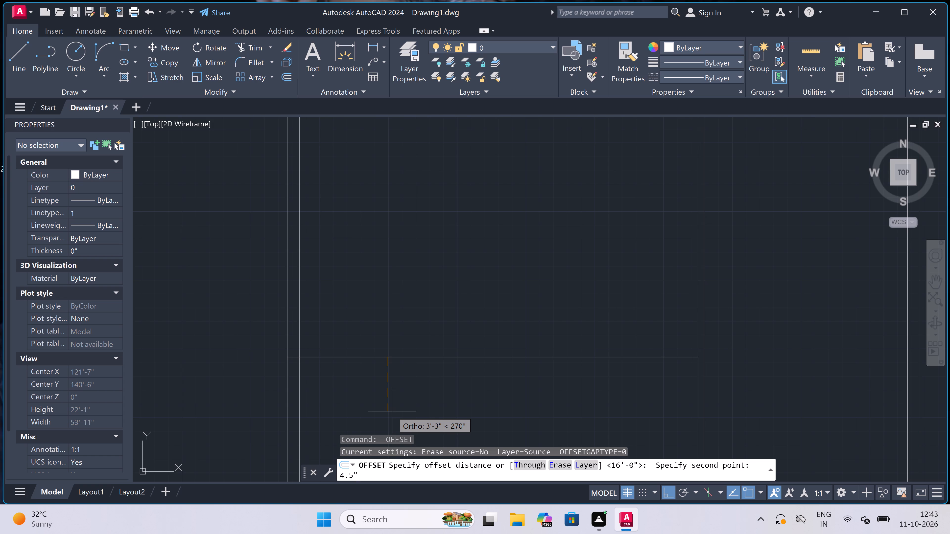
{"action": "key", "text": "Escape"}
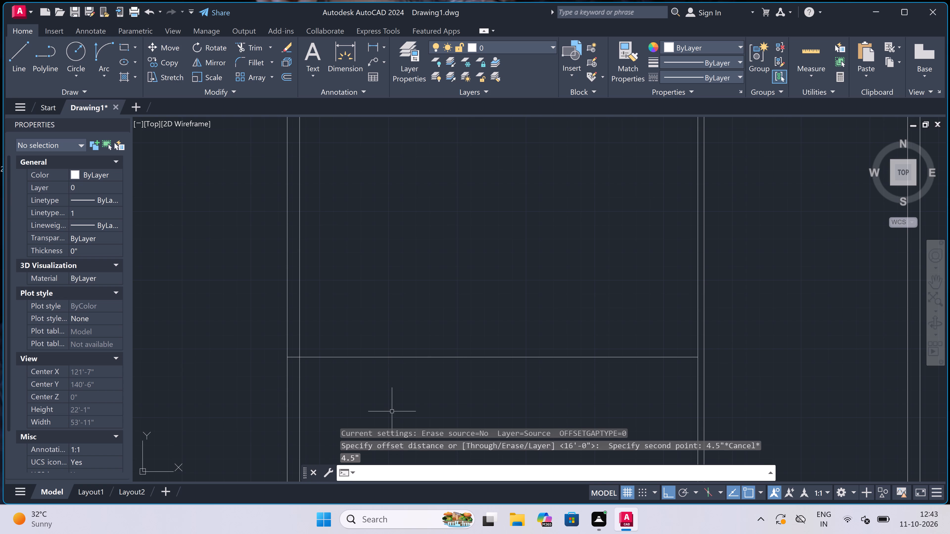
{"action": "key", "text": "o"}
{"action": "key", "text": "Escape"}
Offset the lowest horizontal line 9" downward to form the second 9" horizontal wall.
{"action": "type", "text": "o"}
{"action": "key", "text": "space"}
{"action": "left_click", "coordinate": [401, 355]}
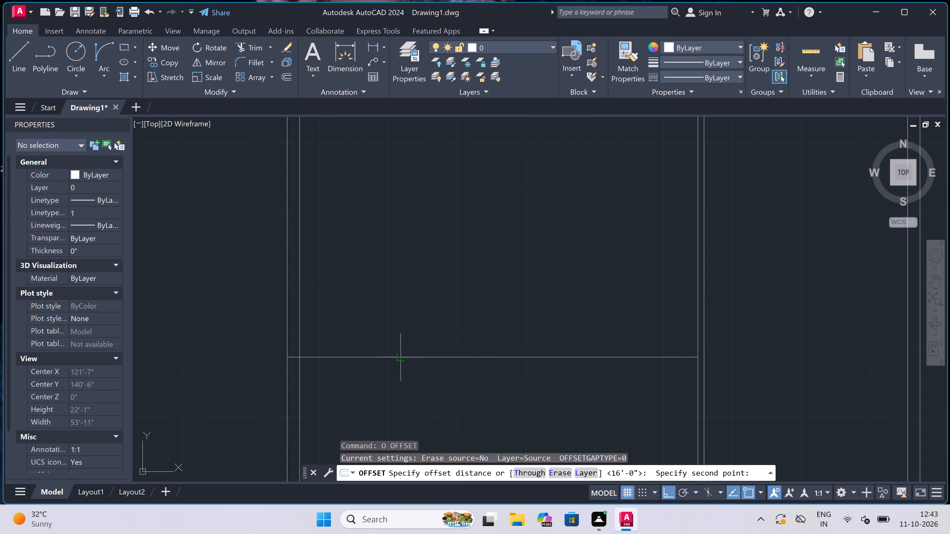
{"action": "key", "text": "0"}
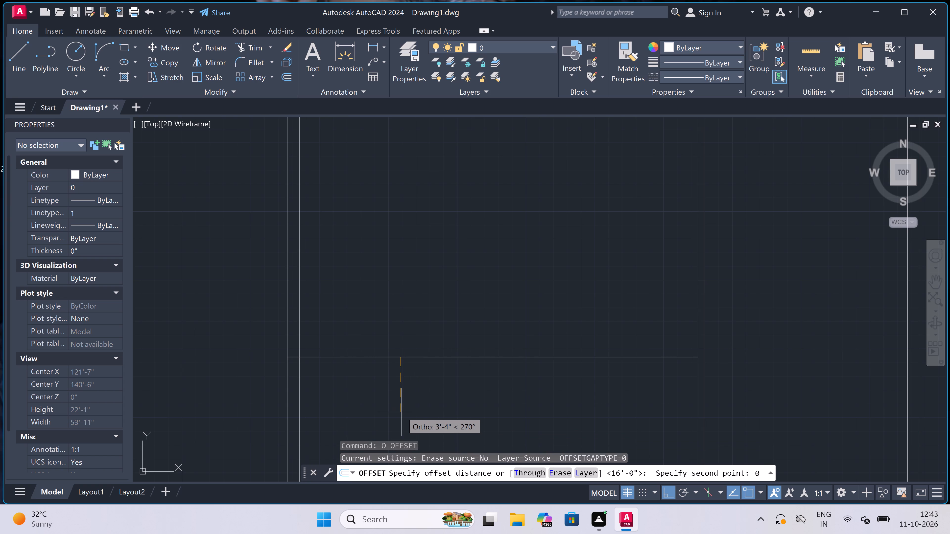
{"action": "key", "text": "BackSpace"}
{"action": "key", "text": "9"}
{"action": "key", "text": "shift+quotedbl"}
{"action": "key", "text": "space"}
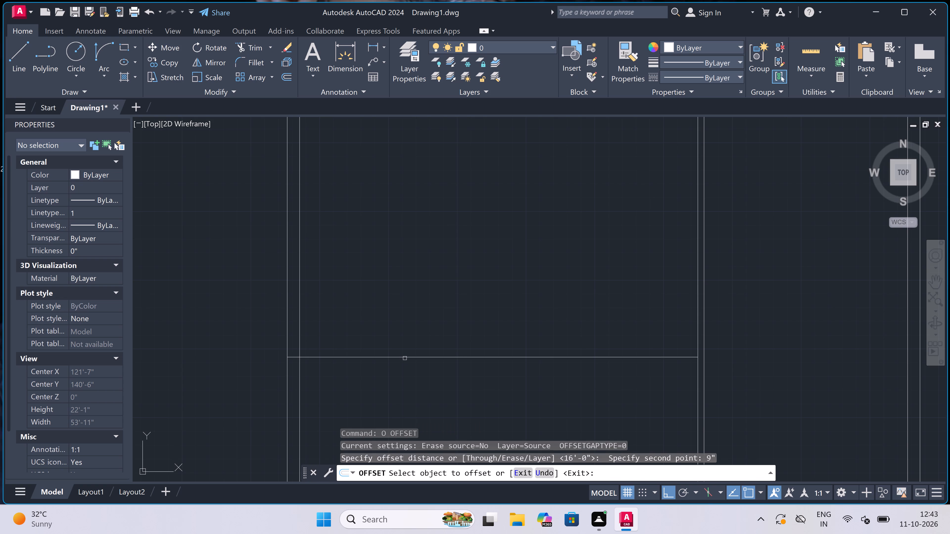
{"action": "left_click_drag", "start_coordinate": [405, 358], "coordinate": [405, 361]}
{"action": "left_click", "coordinate": [406, 416]}
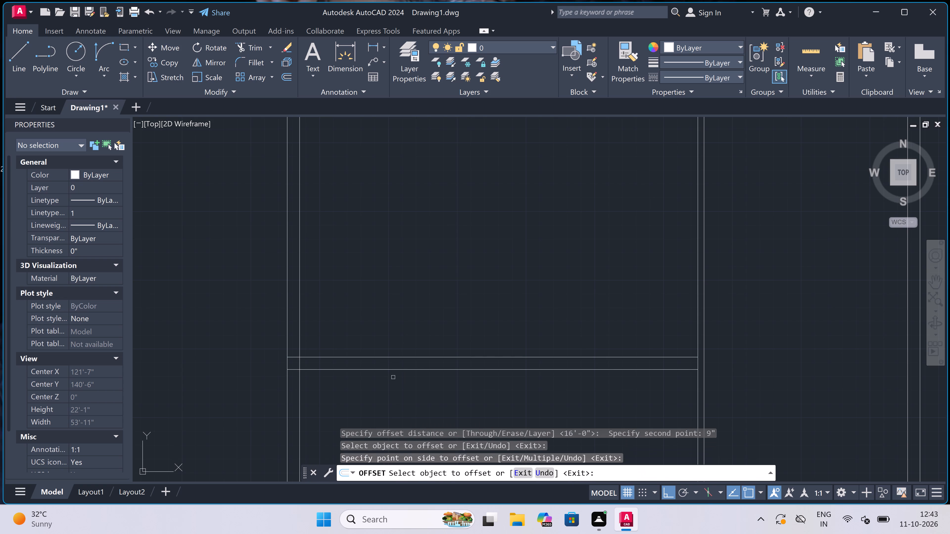
{"action": "key", "text": "Escape"}
Extend both lines of the lowest 9" horizontal wall across the long vertical partition to the right outer wall's outer face.
{"action": "scroll", "coordinate": [371, 359], "scroll_direction": "down", "scroll_amount": 4}
{"action": "scroll", "coordinate": [388, 357], "scroll_direction": "up", "scroll_amount": 2}
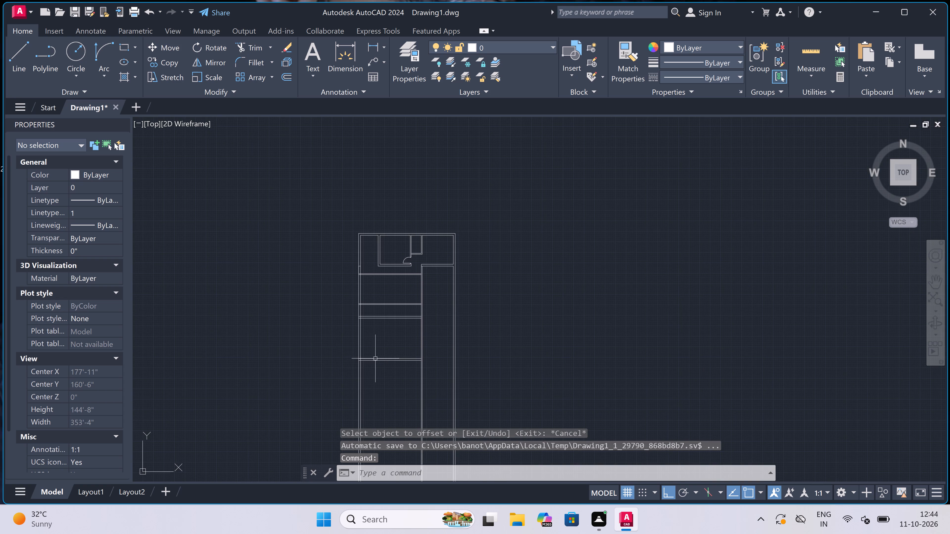
{"action": "scroll", "coordinate": [387, 357], "scroll_direction": "up", "scroll_amount": 1}
{"action": "type", "text": "ex"}
{"action": "key", "text": "space"}
{"action": "left_click", "coordinate": [403, 326]}
{"action": "left_click", "coordinate": [411, 393]}
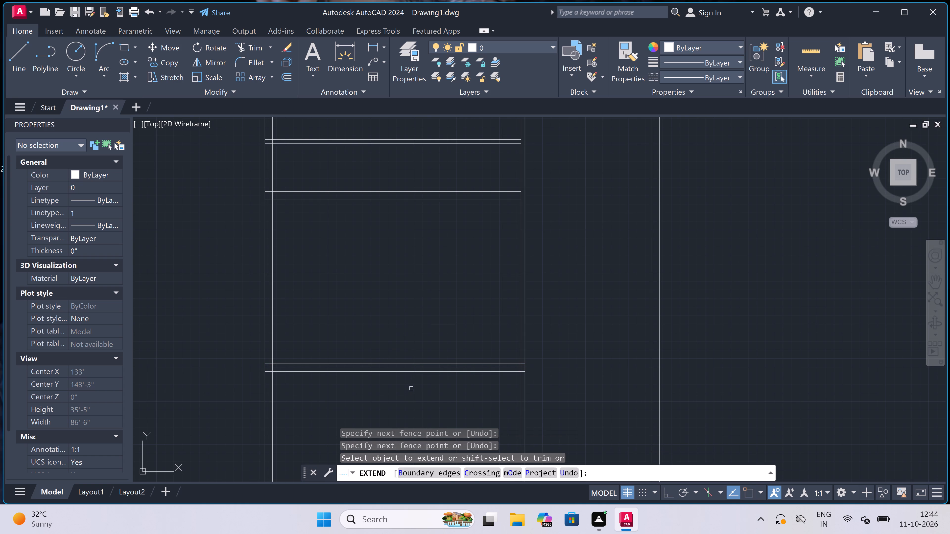
{"action": "left_click_drag", "start_coordinate": [454, 330], "coordinate": [456, 334]}
{"action": "left_click", "coordinate": [469, 392]}
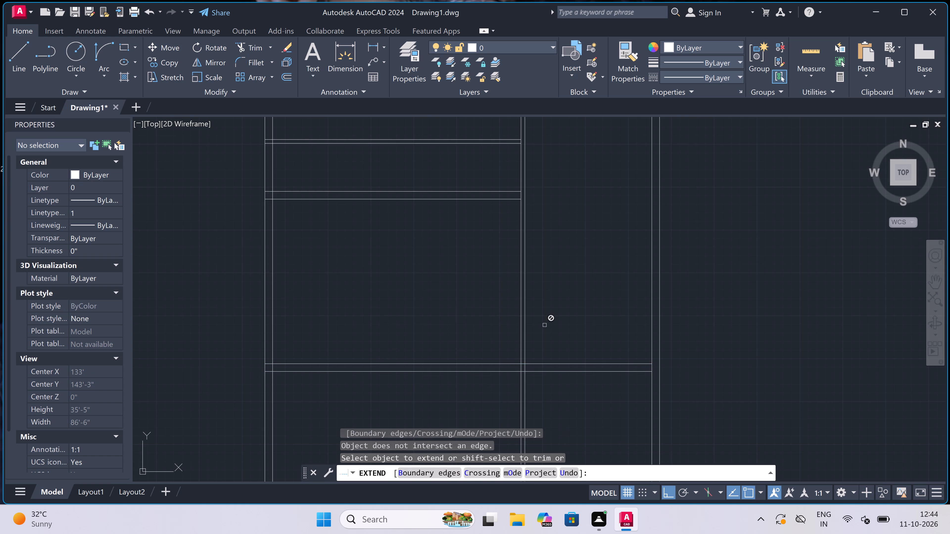
{"action": "left_click", "coordinate": [560, 341]}
{"action": "left_click", "coordinate": [592, 399]}
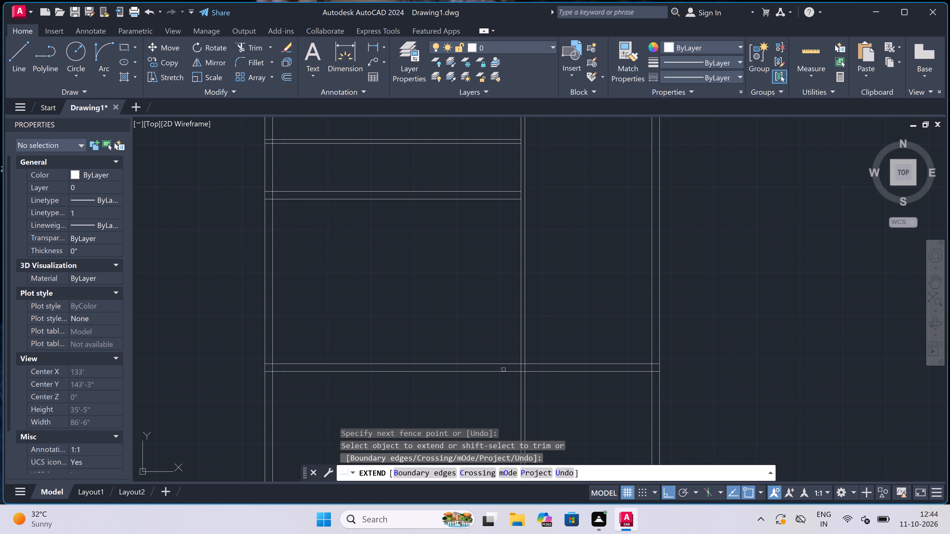
Trim all vertical wall and partition lines extending below the lowest 9" horizontal wall.
{"action": "key", "text": "Escape"}
{"action": "scroll", "coordinate": [408, 345], "scroll_direction": "down", "scroll_amount": 3}
{"action": "scroll", "coordinate": [401, 387], "scroll_direction": "up", "scroll_amount": 1}
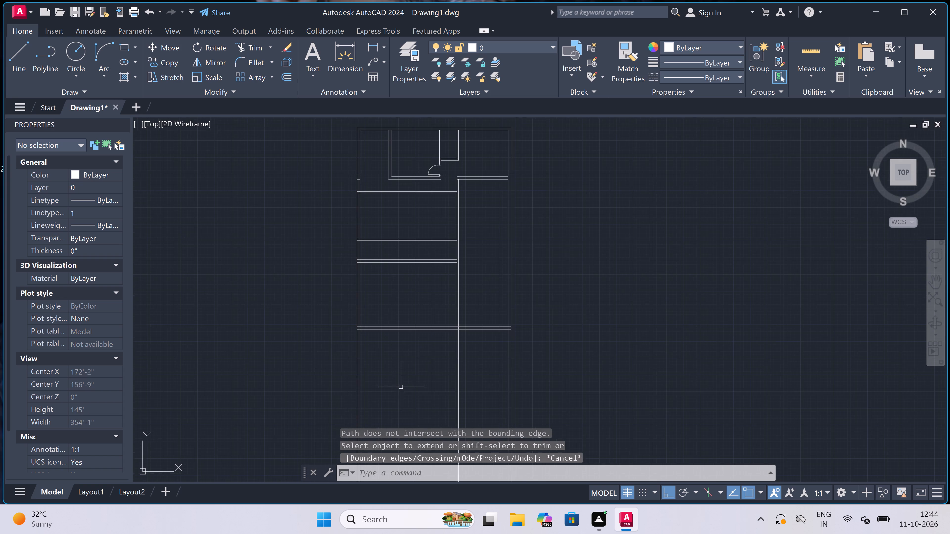
{"action": "type", "text": "tr"}
{"action": "key", "text": "space"}
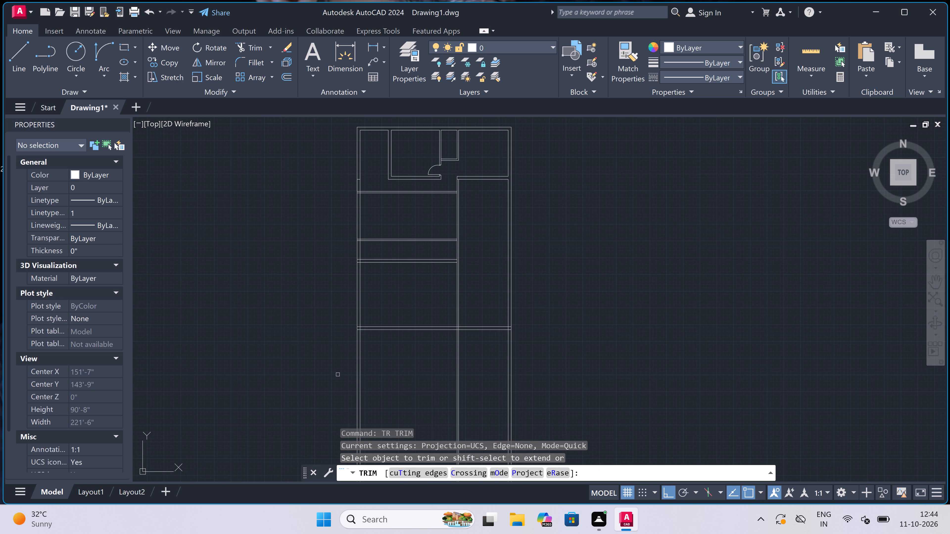
{"action": "left_click", "coordinate": [327, 364]}
{"action": "left_click", "coordinate": [619, 362]}
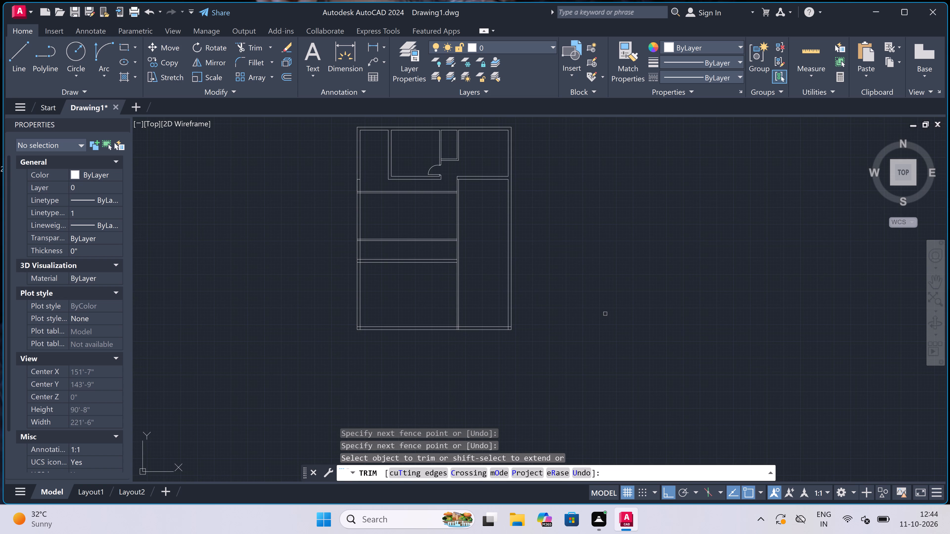
Trim the crossing inner wall lines at the plan's lower-right outer corner to form a clean corner.
{"action": "scroll", "coordinate": [543, 321], "scroll_direction": "up", "scroll_amount": 4}
{"action": "scroll", "coordinate": [446, 345], "scroll_direction": "down", "scroll_amount": 3}
{"action": "scroll", "coordinate": [416, 351], "scroll_direction": "up", "scroll_amount": 3}
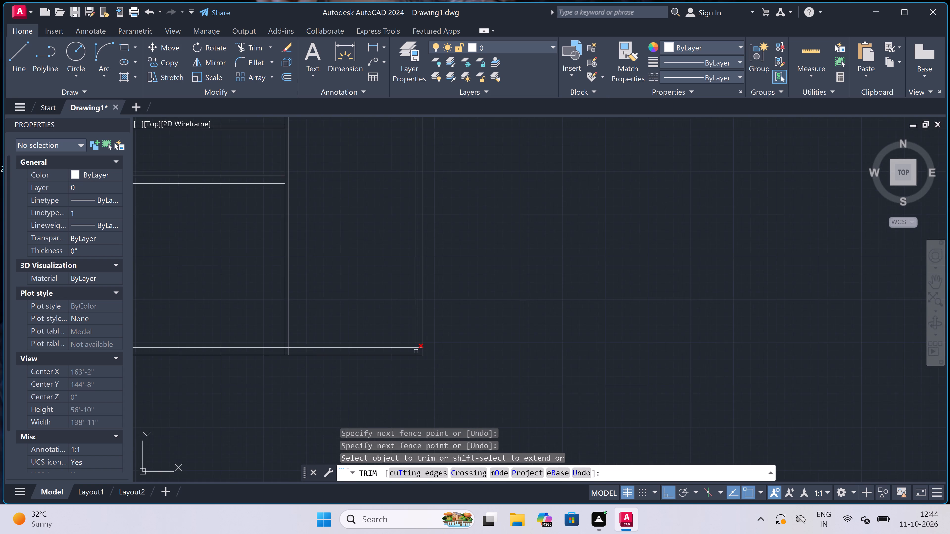
{"action": "scroll", "coordinate": [416, 350], "scroll_direction": "up", "scroll_amount": 3}
{"action": "left_click", "coordinate": [433, 309]}
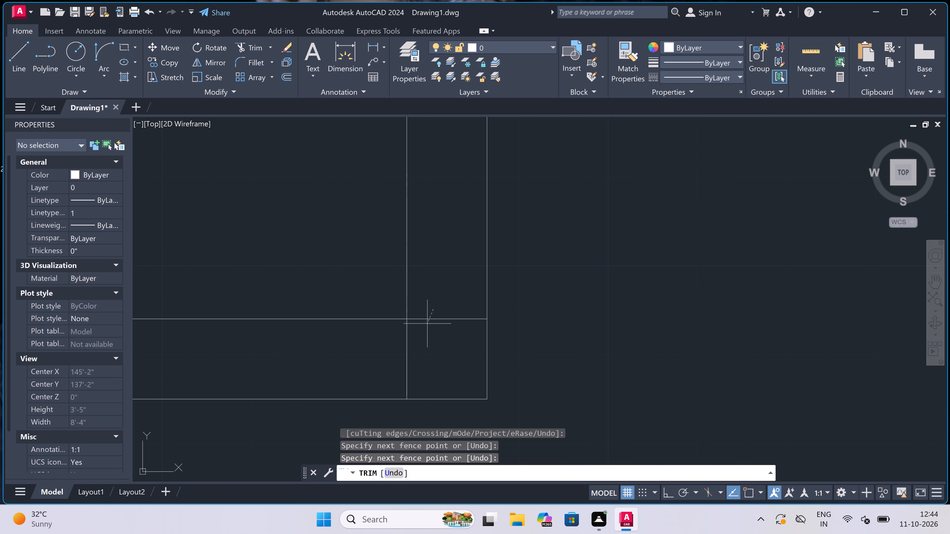
{"action": "left_click", "coordinate": [378, 376]}
{"action": "scroll", "coordinate": [556, 351], "scroll_direction": "down", "scroll_amount": 6}
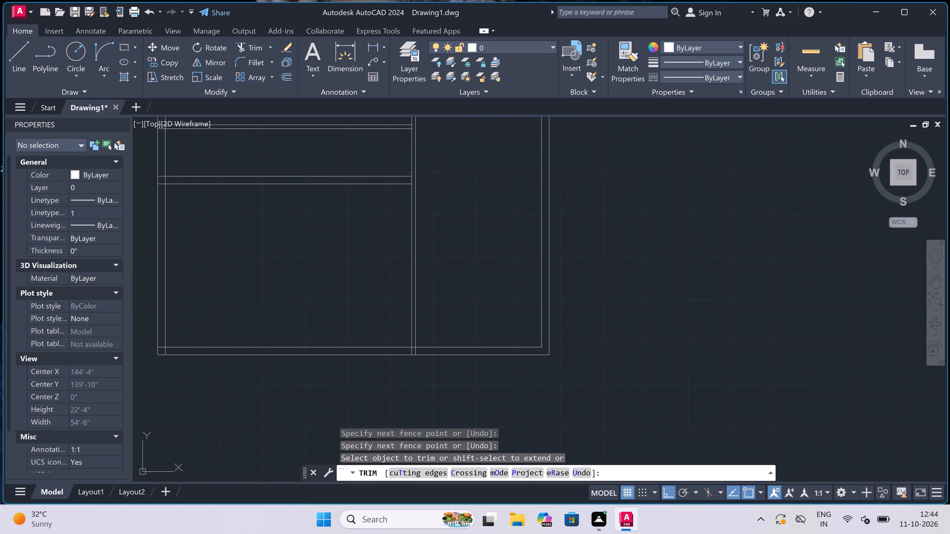
{"action": "scroll", "coordinate": [392, 357], "scroll_direction": "up", "scroll_amount": 4}
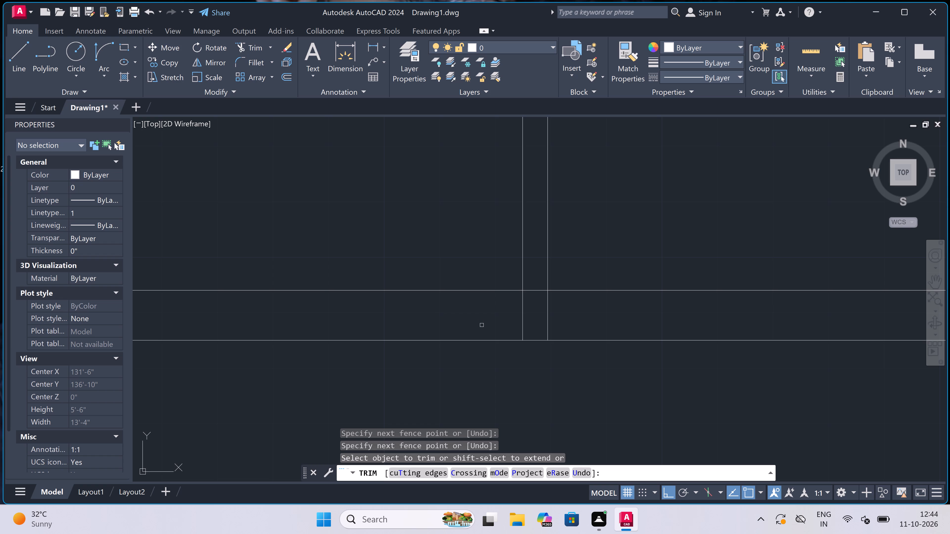
{"action": "scroll", "coordinate": [475, 336], "scroll_direction": "down", "scroll_amount": 4}
{"action": "key", "text": "Escape"}
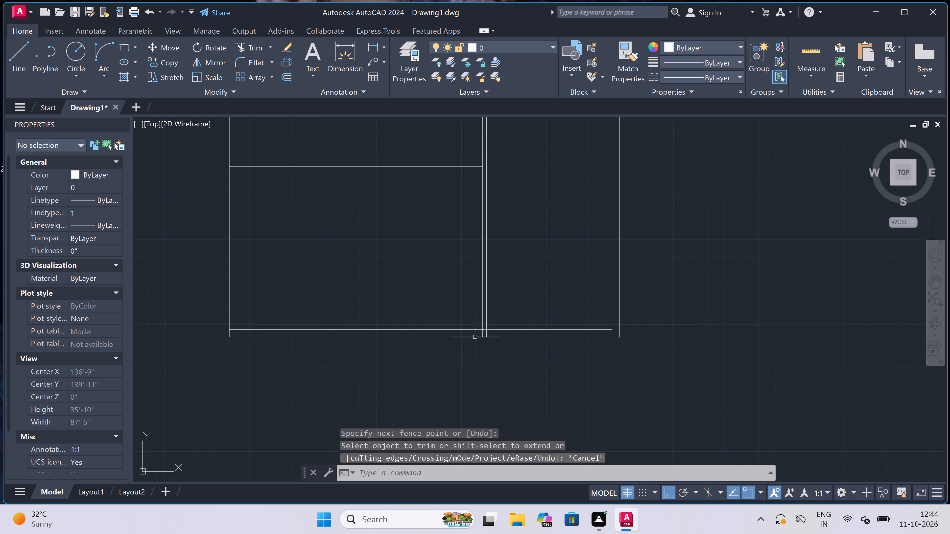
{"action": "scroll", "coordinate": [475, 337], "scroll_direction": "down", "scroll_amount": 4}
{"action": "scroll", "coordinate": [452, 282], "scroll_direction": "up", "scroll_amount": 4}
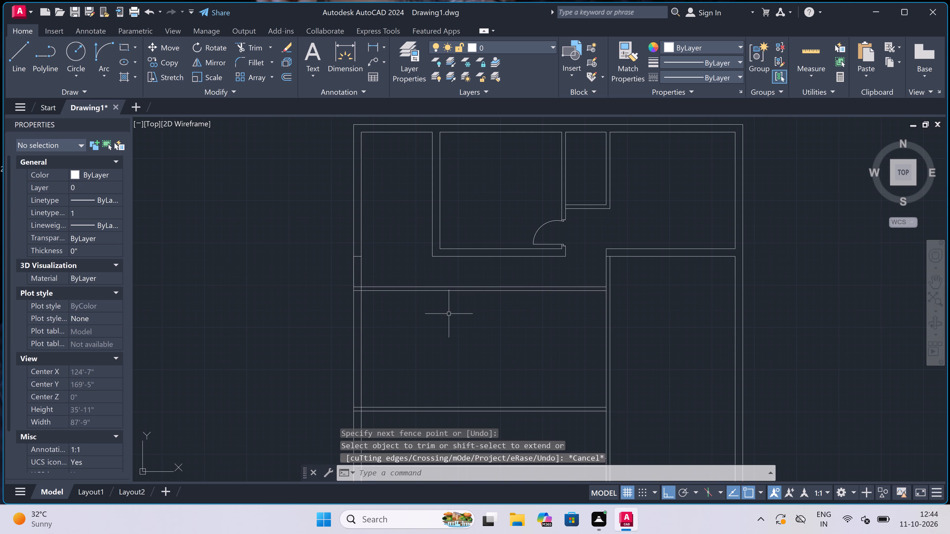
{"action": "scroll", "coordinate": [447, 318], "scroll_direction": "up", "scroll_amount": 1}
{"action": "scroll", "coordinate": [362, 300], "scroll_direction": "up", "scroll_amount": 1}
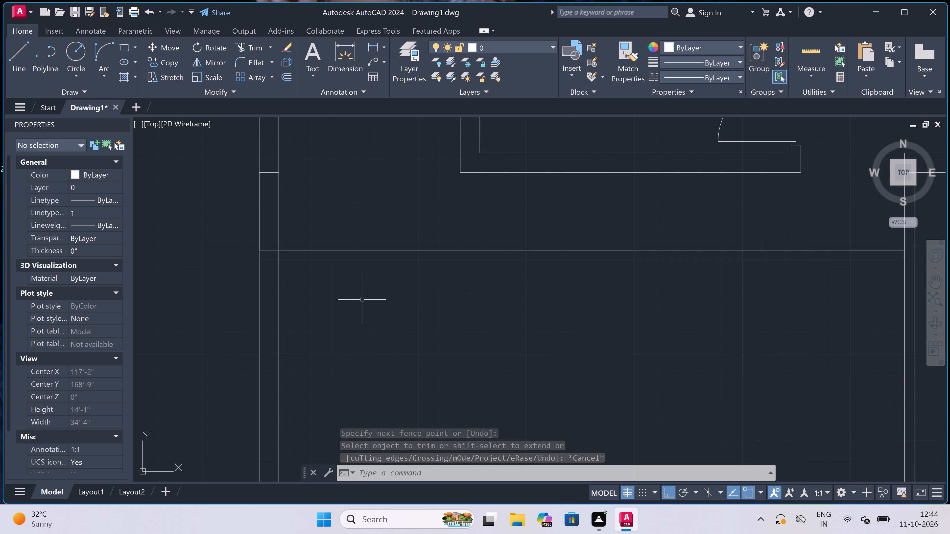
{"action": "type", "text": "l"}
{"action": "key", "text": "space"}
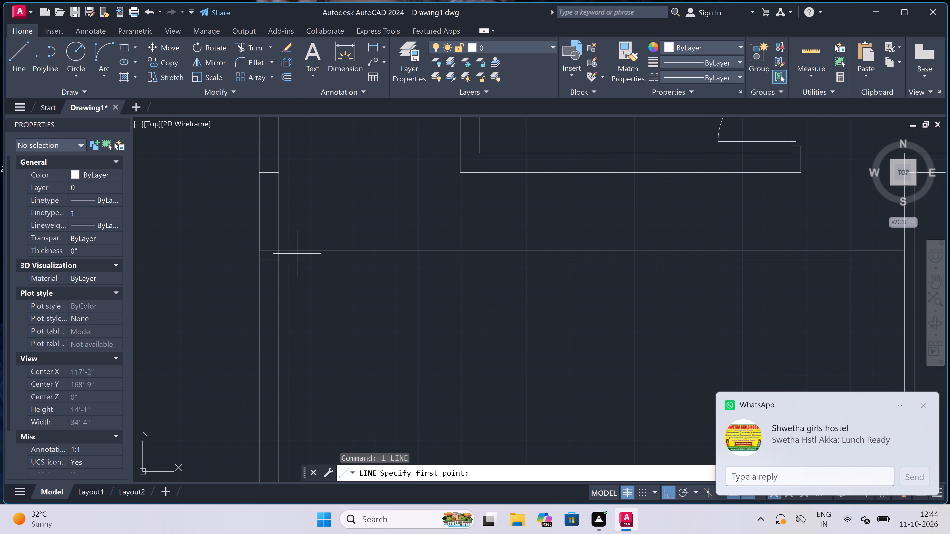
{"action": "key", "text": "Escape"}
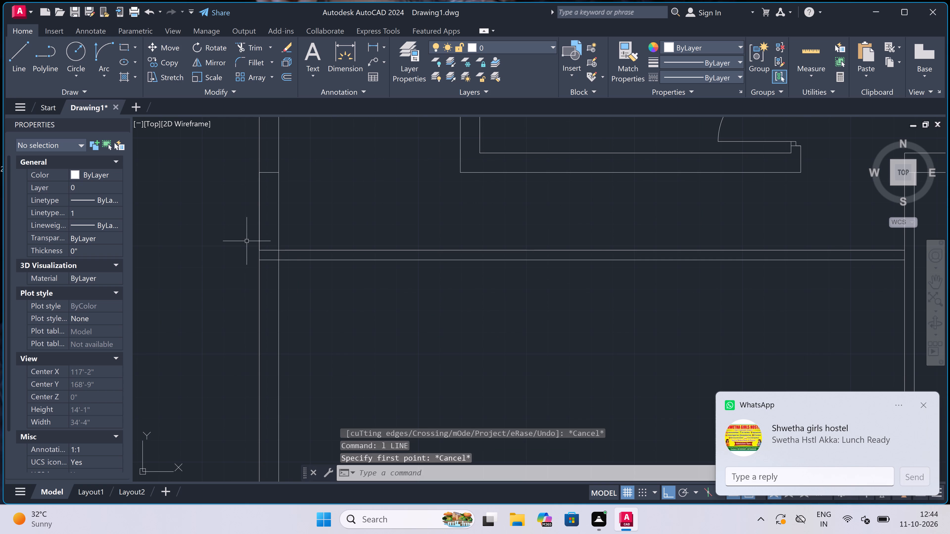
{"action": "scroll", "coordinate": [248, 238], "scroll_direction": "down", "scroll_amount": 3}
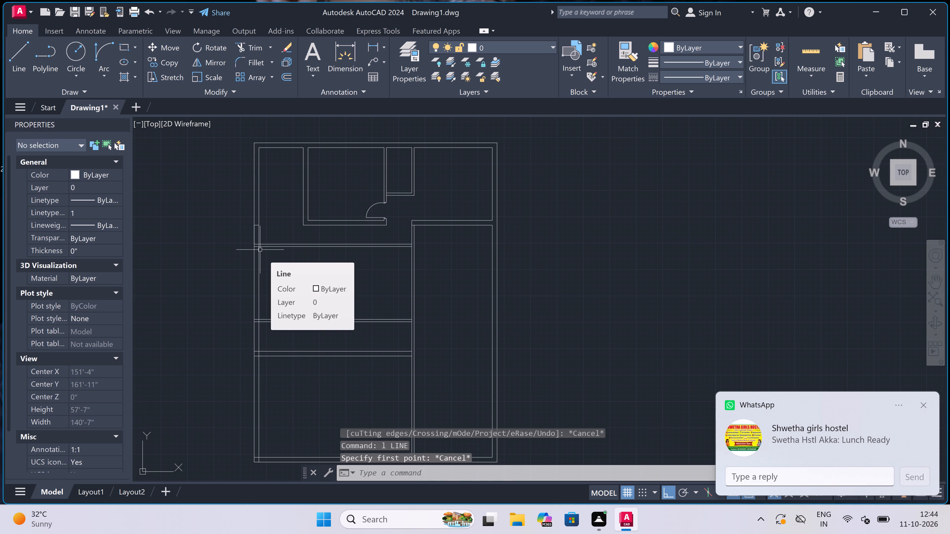
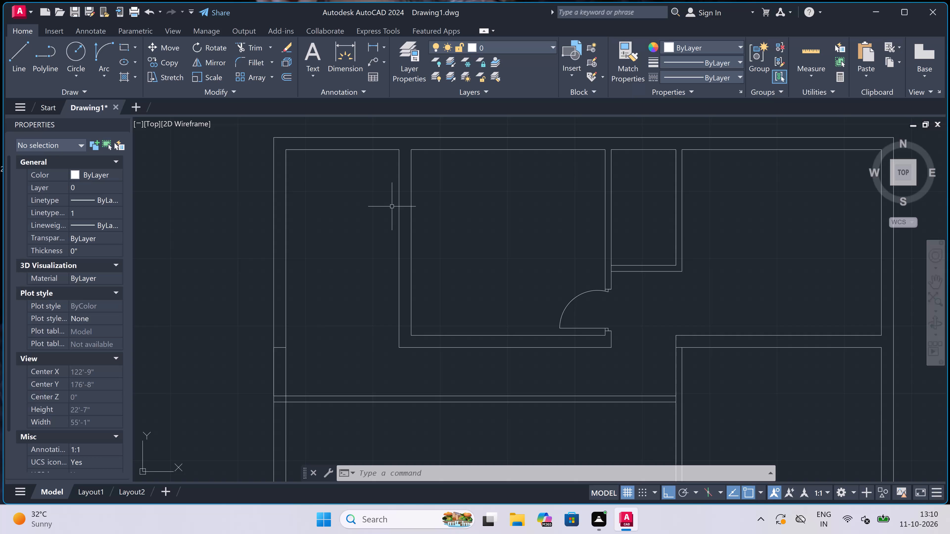
Draw a line 13'4" along the upper partition's lower face from the left outer wall's inner face, turning down to the next partition.
{"action": "scroll", "coordinate": [394, 203], "scroll_direction": "down", "scroll_amount": 3}
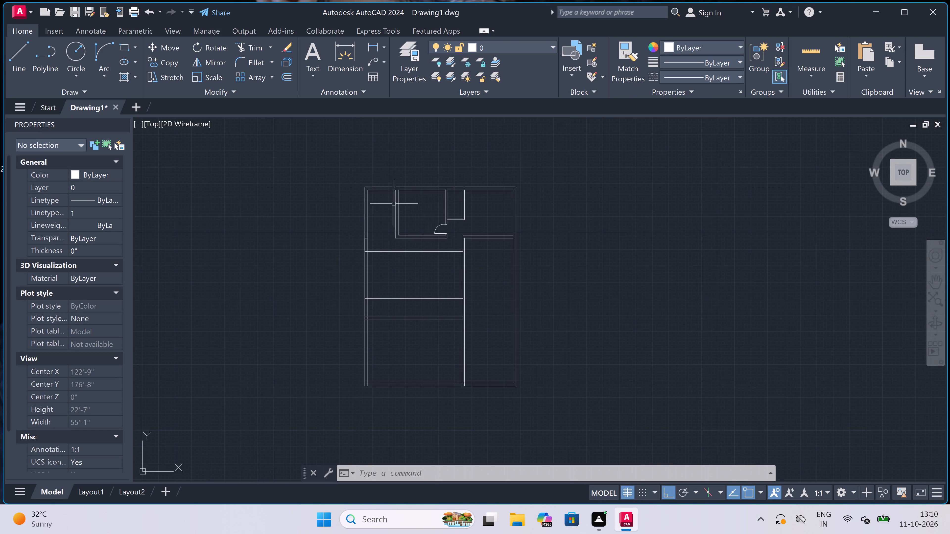
{"action": "scroll", "coordinate": [370, 282], "scroll_direction": "up", "scroll_amount": 2}
{"action": "scroll", "coordinate": [383, 186], "scroll_direction": "up", "scroll_amount": 2}
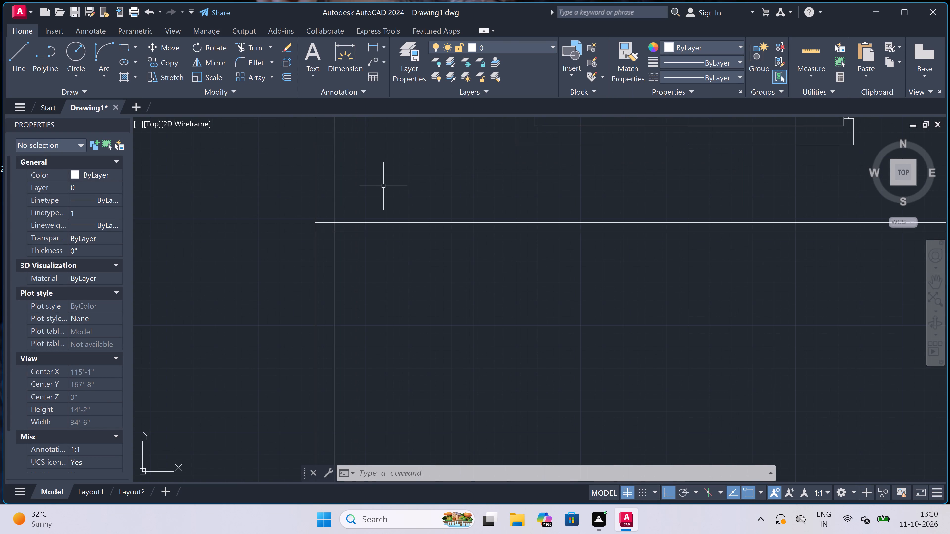
{"action": "type", "text": "l"}
{"action": "key", "text": "space"}
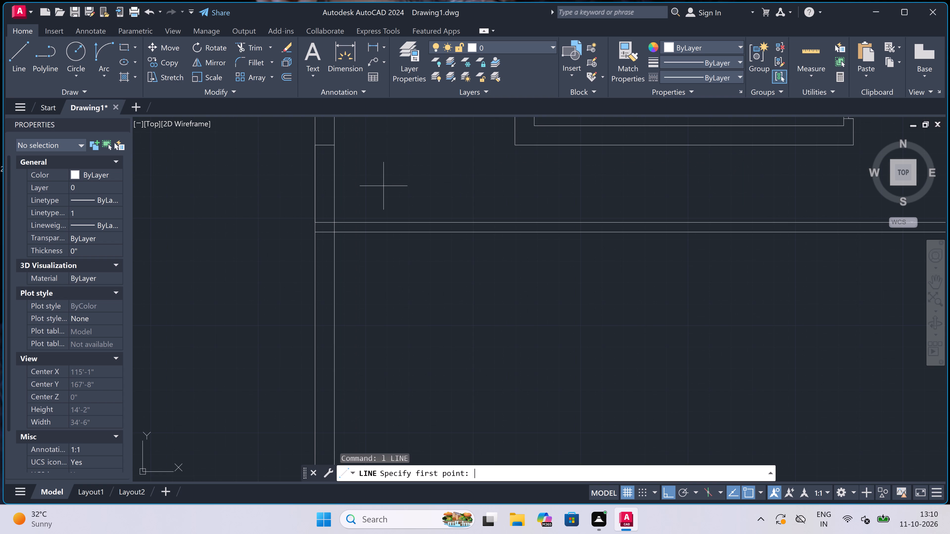
{"action": "scroll", "coordinate": [332, 222], "scroll_direction": "up", "scroll_amount": 2}
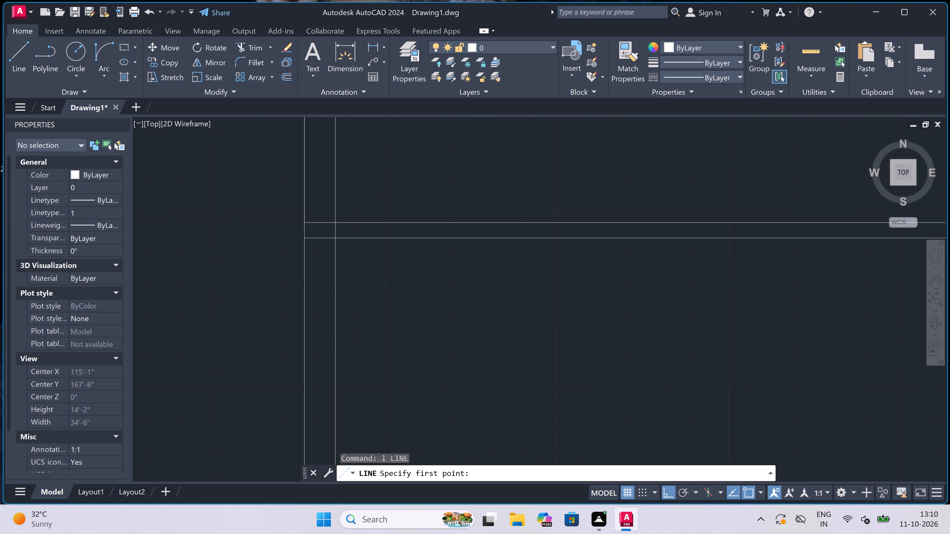
{"action": "left_click", "coordinate": [339, 246]}
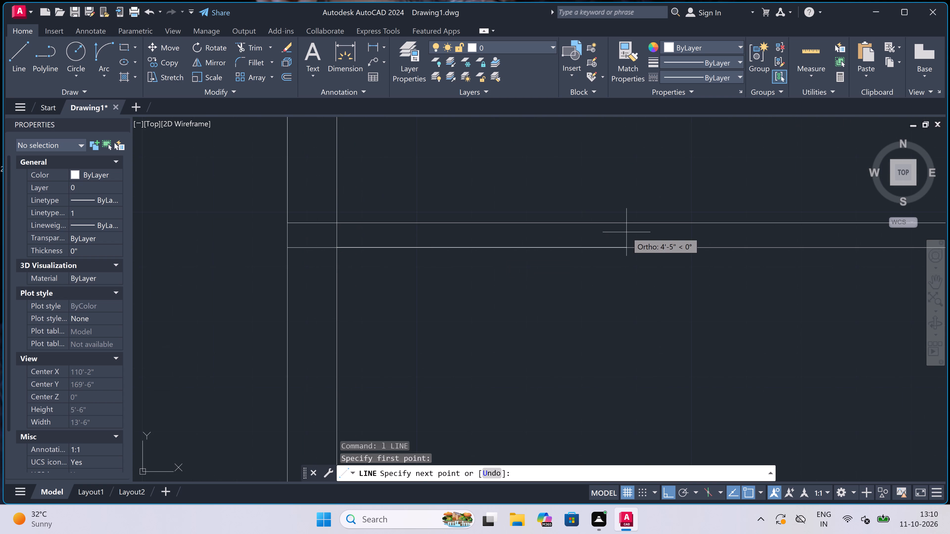
{"action": "type", "text": "13'4"}
{"action": "type", "text": "\""}
{"action": "key", "text": "space"}
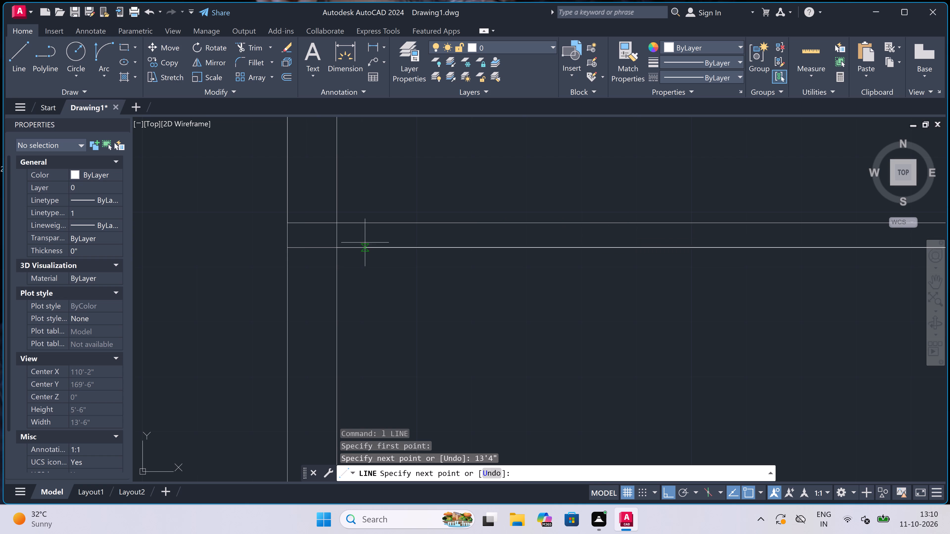
{"action": "scroll", "coordinate": [365, 243], "scroll_direction": "down", "scroll_amount": 4}
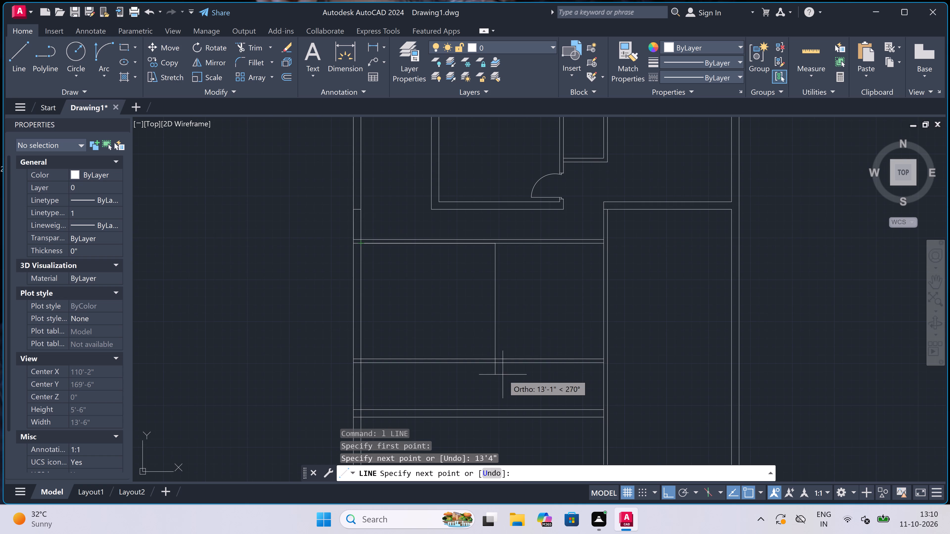
{"action": "scroll", "coordinate": [515, 376], "scroll_direction": "up", "scroll_amount": 2}
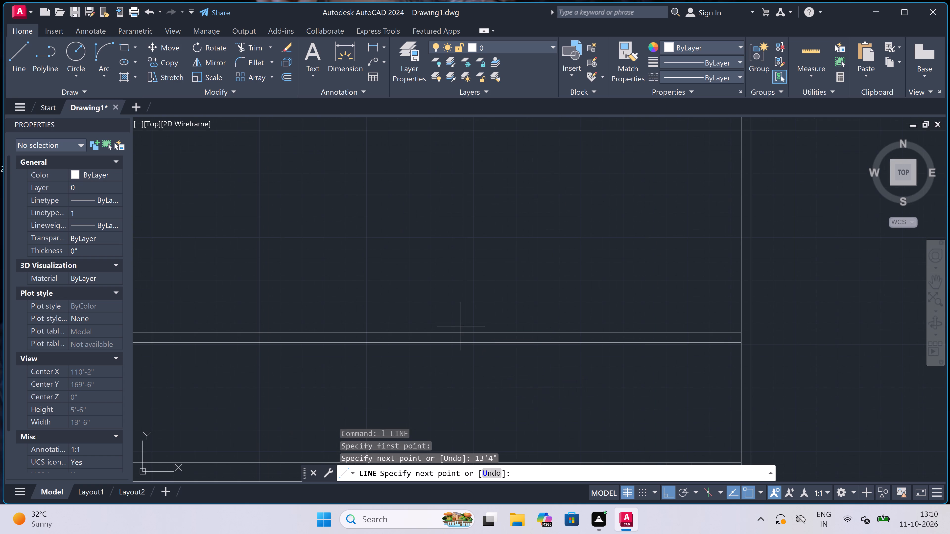
{"action": "scroll", "coordinate": [461, 327], "scroll_direction": "up", "scroll_amount": 2}
{"action": "left_click", "coordinate": [468, 341]}
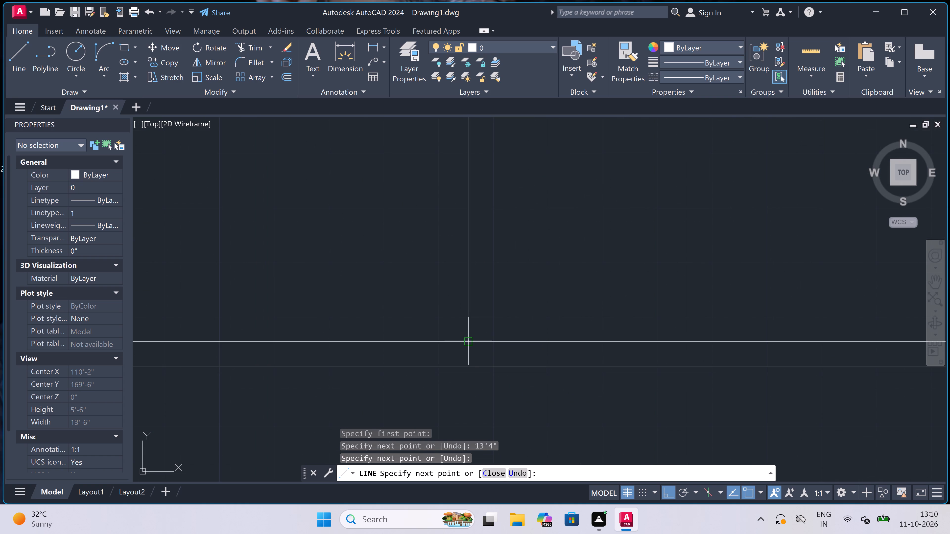
Continue the line 9" to the right and up to the upper partition's top line, forming a 9" vertical wall.
{"action": "type", "text": "9\""}
{"action": "key", "text": "space"}
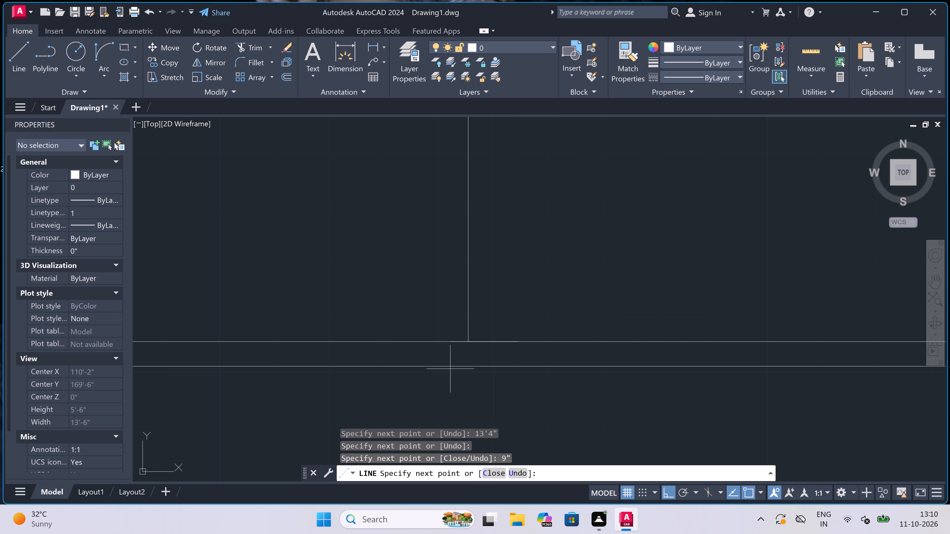
{"action": "scroll", "coordinate": [468, 292], "scroll_direction": "down", "scroll_amount": 4}
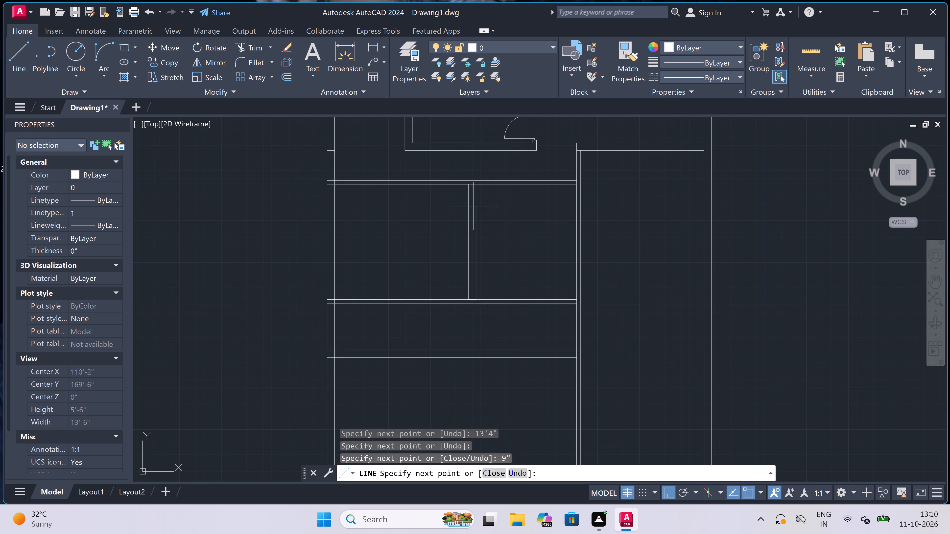
{"action": "scroll", "coordinate": [473, 178], "scroll_direction": "up", "scroll_amount": 2}
{"action": "left_click", "coordinate": [479, 185]}
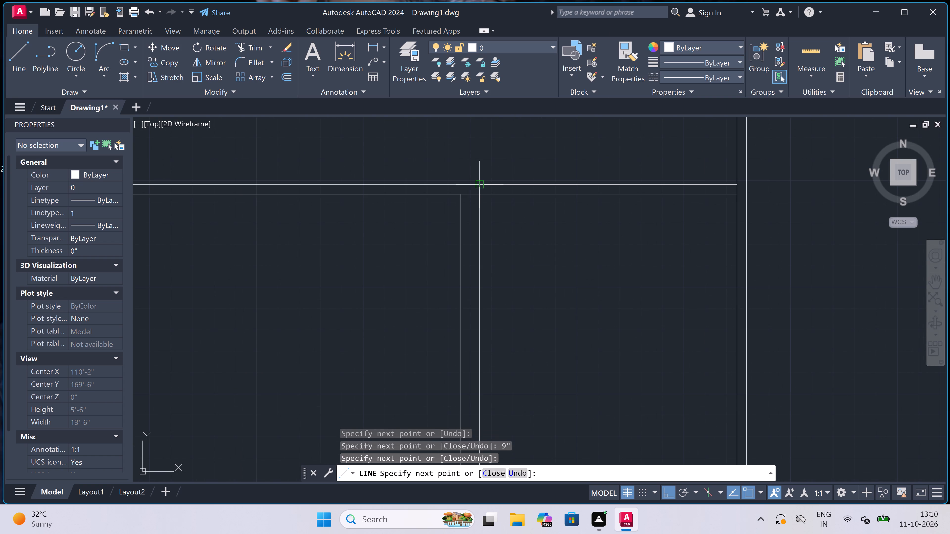
{"action": "key", "text": "Escape"}
Trim the upper partition's lines to the right of the new 9" vertical wall and clean up their shared corner.
{"action": "type", "text": "tr"}
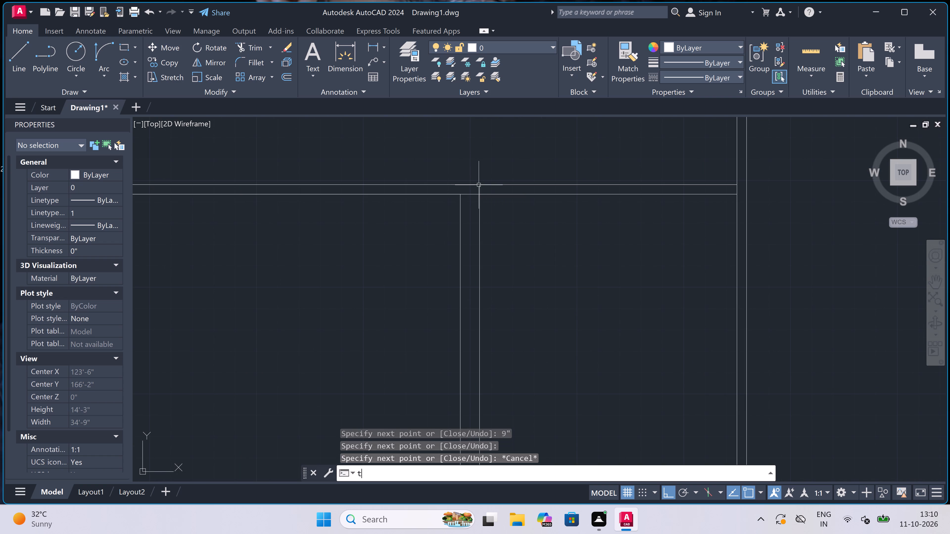
{"action": "key", "text": "space"}
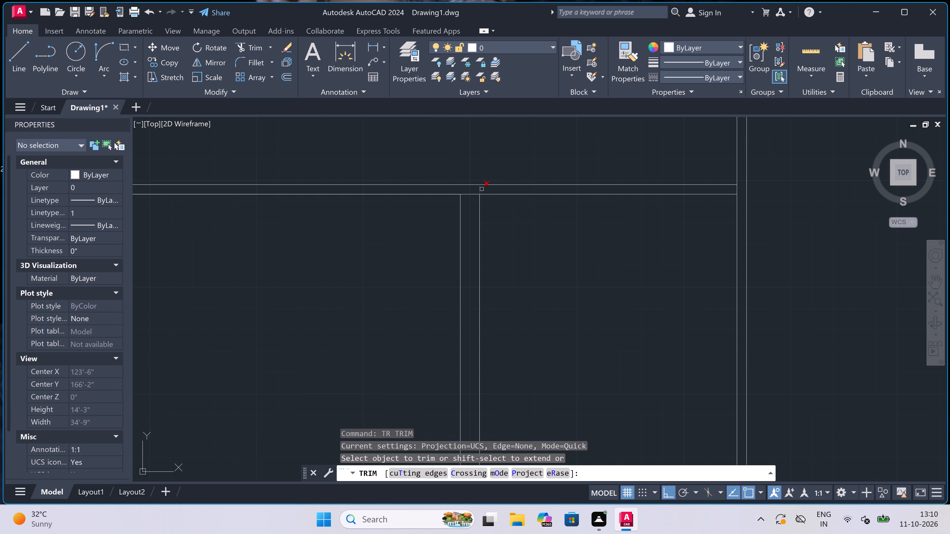
{"action": "scroll", "coordinate": [486, 241], "scroll_direction": "down", "scroll_amount": 3}
{"action": "scroll", "coordinate": [508, 225], "scroll_direction": "up", "scroll_amount": 1}
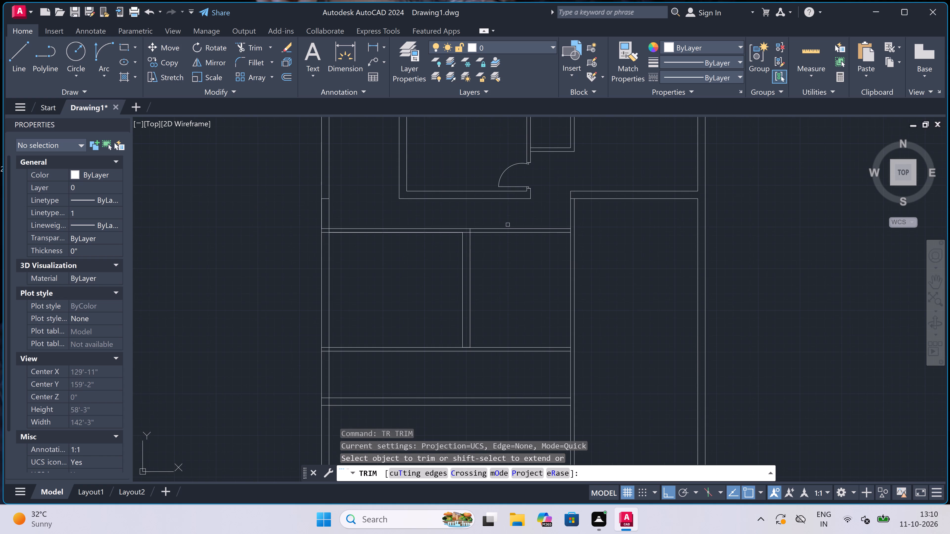
{"action": "left_click", "coordinate": [508, 223]}
{"action": "left_click", "coordinate": [508, 301]}
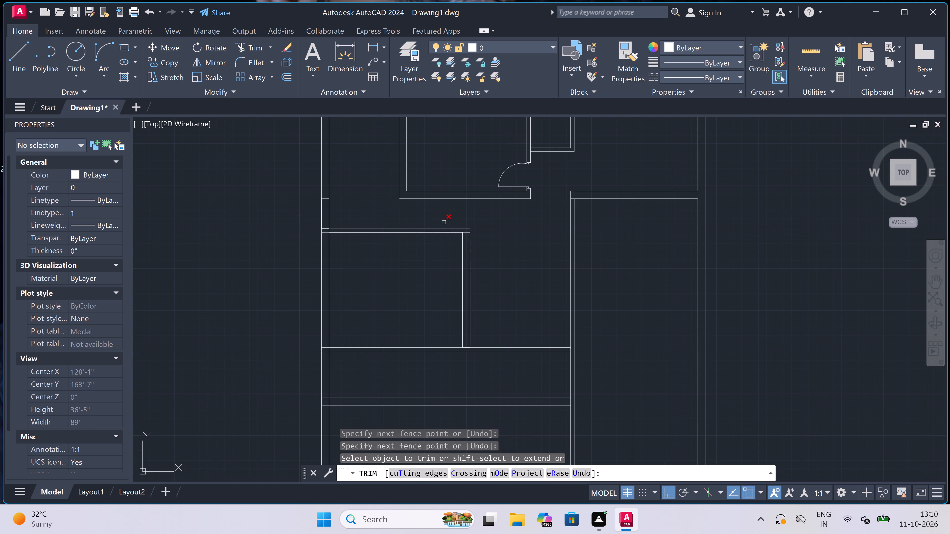
{"action": "scroll", "coordinate": [456, 229], "scroll_direction": "up", "scroll_amount": 3}
{"action": "scroll", "coordinate": [486, 248], "scroll_direction": "up", "scroll_amount": 1}
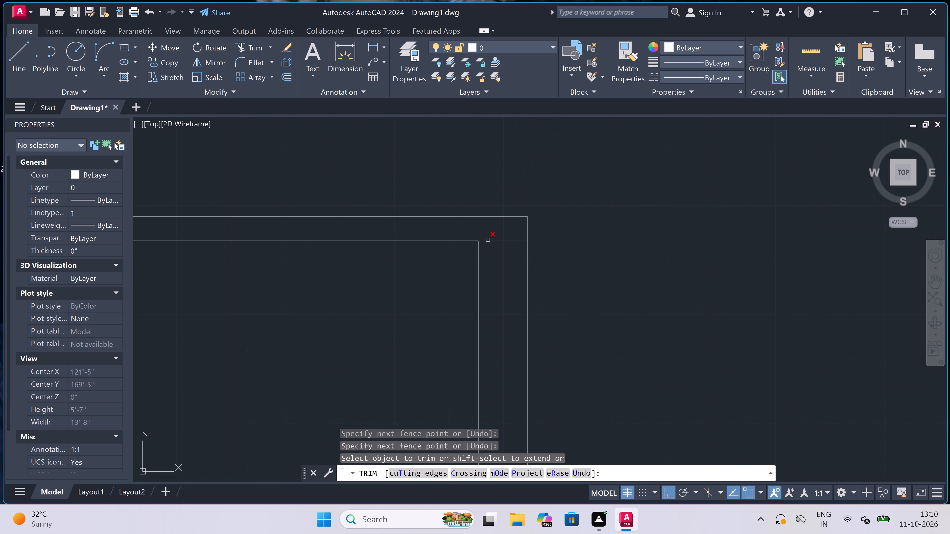
{"action": "left_click", "coordinate": [488, 240]}
{"action": "scroll", "coordinate": [488, 240], "scroll_direction": "down", "scroll_amount": 4}
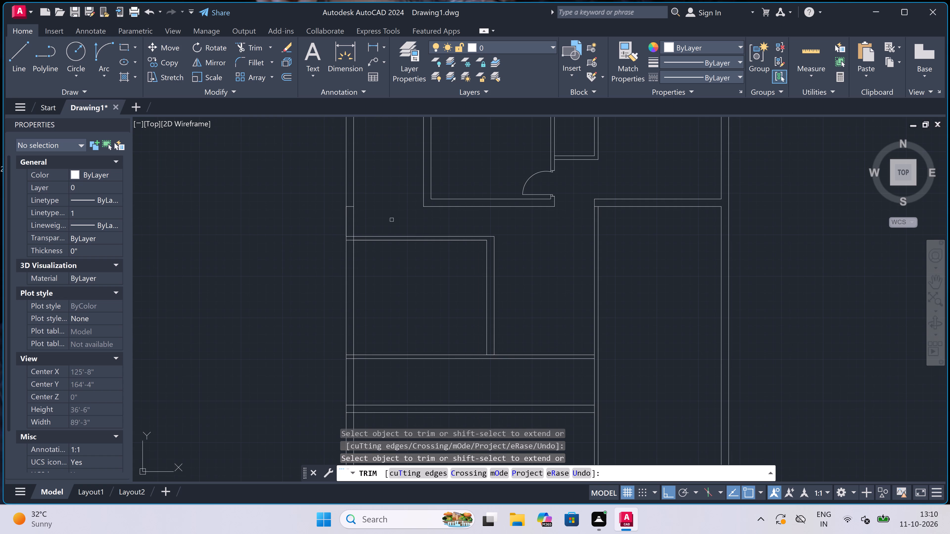
Trim away the left outer wall between its short end line and the upper partition, and clean the crossing lines at the partition's left corner.
{"action": "scroll", "coordinate": [338, 226], "scroll_direction": "up", "scroll_amount": 3}
{"action": "left_click", "coordinate": [340, 220]}
{"action": "left_click", "coordinate": [446, 226]}
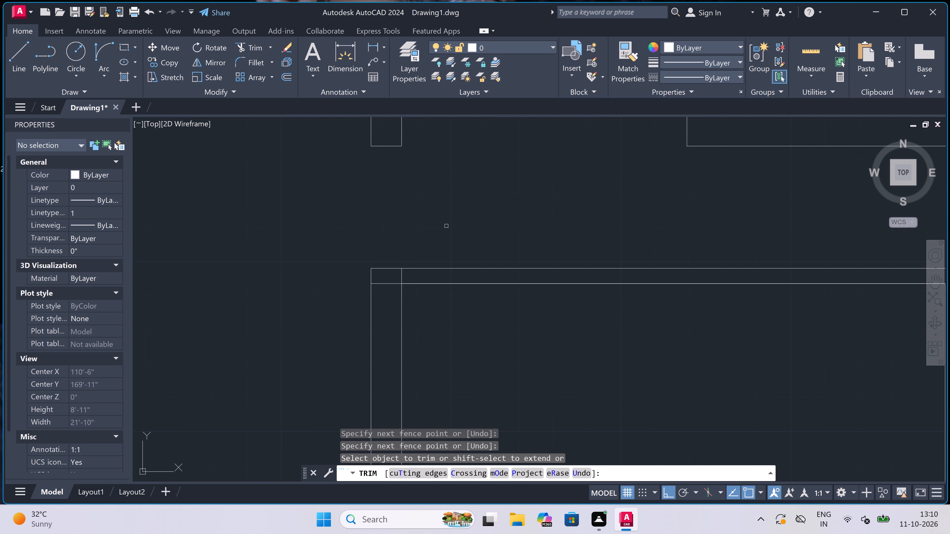
{"action": "scroll", "coordinate": [404, 274], "scroll_direction": "up", "scroll_amount": 2}
{"action": "left_click", "coordinate": [404, 273]}
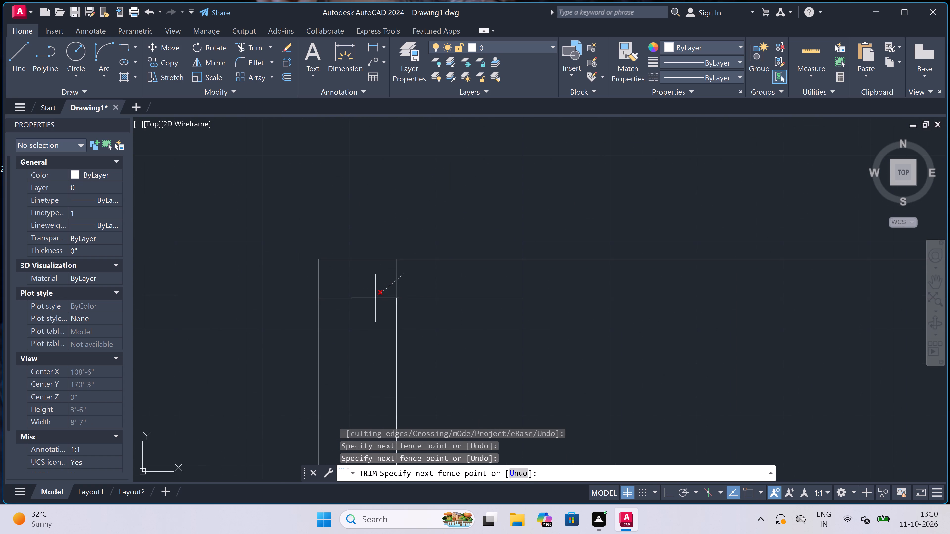
{"action": "left_click", "coordinate": [374, 301]}
{"action": "scroll", "coordinate": [374, 299], "scroll_direction": "down", "scroll_amount": 6}
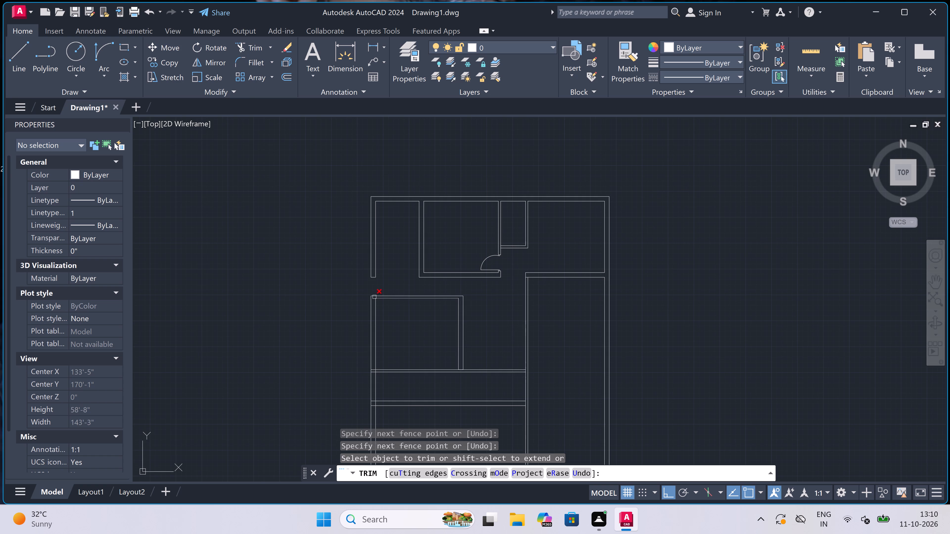
Trim the stub crossing the long vertical partition's top end where it meets the right-hand room's 9" horizontal wall.
{"action": "scroll", "coordinate": [530, 278], "scroll_direction": "up", "scroll_amount": 6}
{"action": "left_click", "coordinate": [516, 272]}
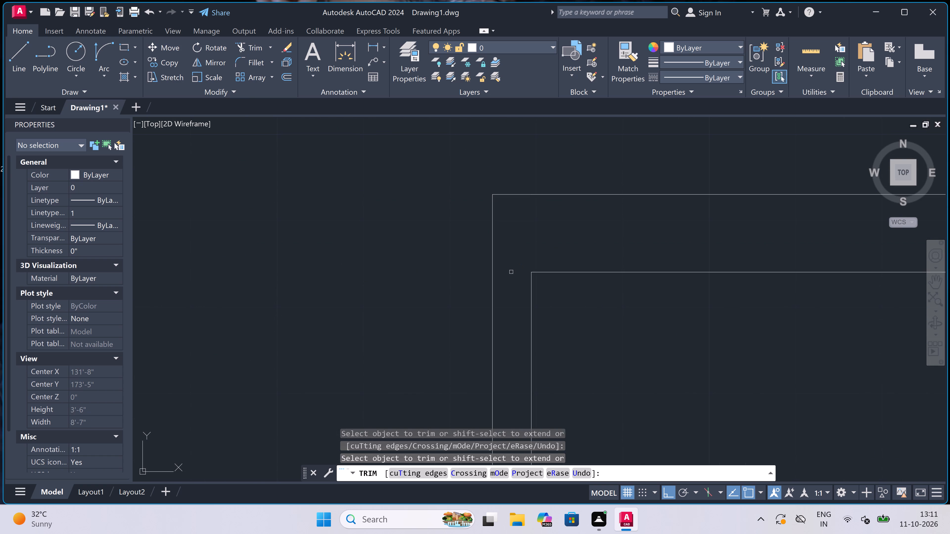
{"action": "scroll", "coordinate": [455, 280], "scroll_direction": "down", "scroll_amount": 3}
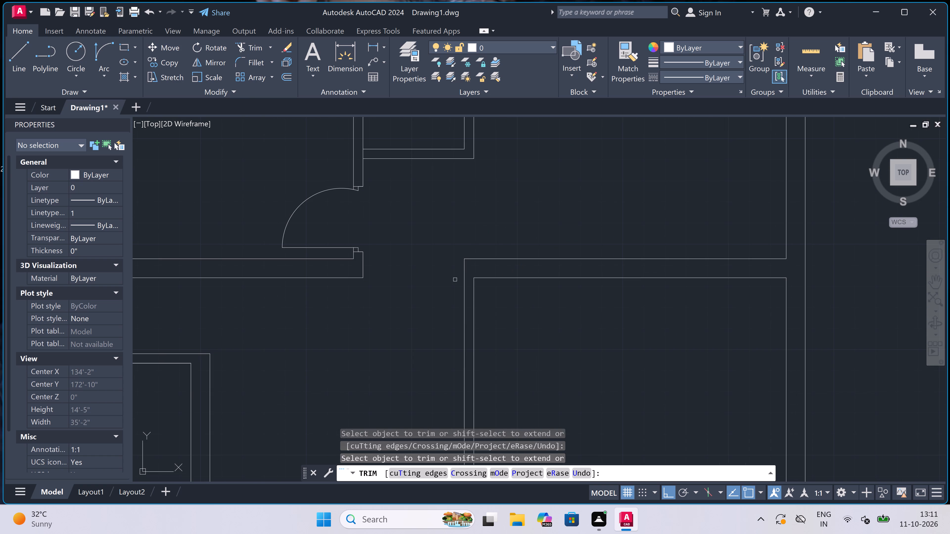
{"action": "key", "text": "Escape"}
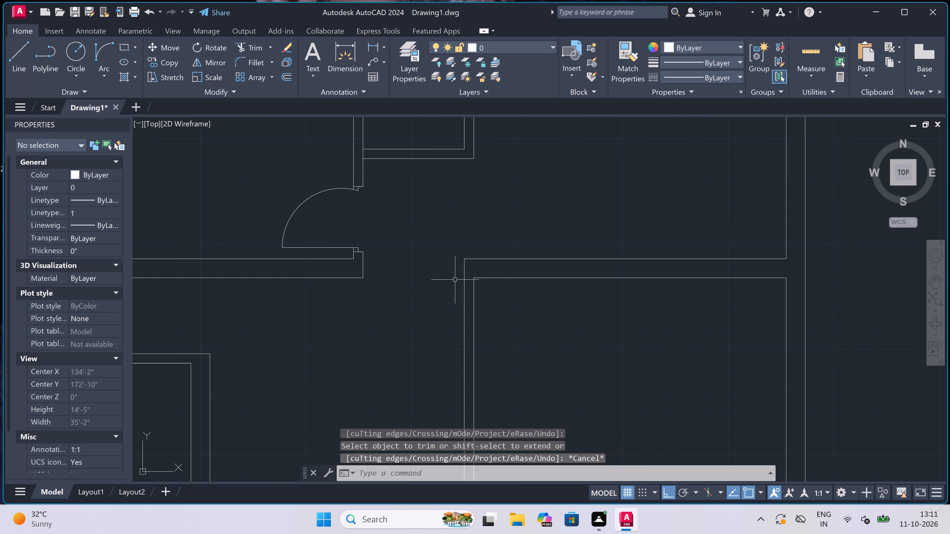
Offset the lower face of the right-hand room's 9" horizontal wall 12'2" downward.
{"action": "type", "text": "o"}
{"action": "key", "text": "space"}
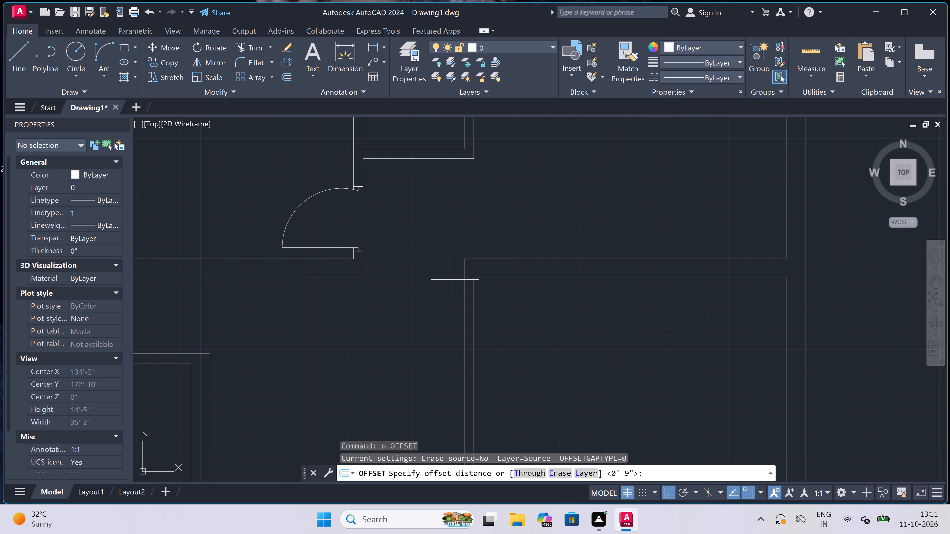
{"action": "left_click", "coordinate": [533, 282]}
{"action": "type", "text": "12'2"}
{"action": "type", "text": "\""}
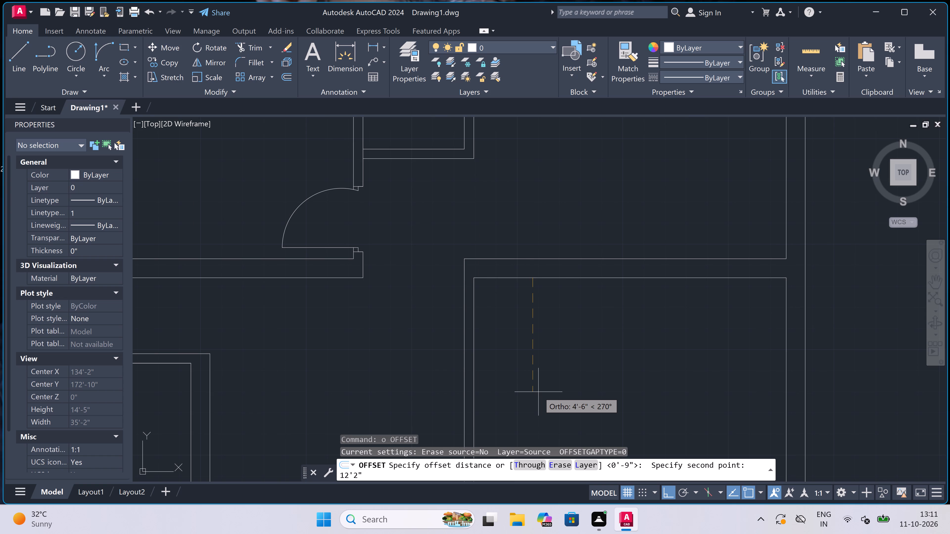
{"action": "key", "text": "space"}
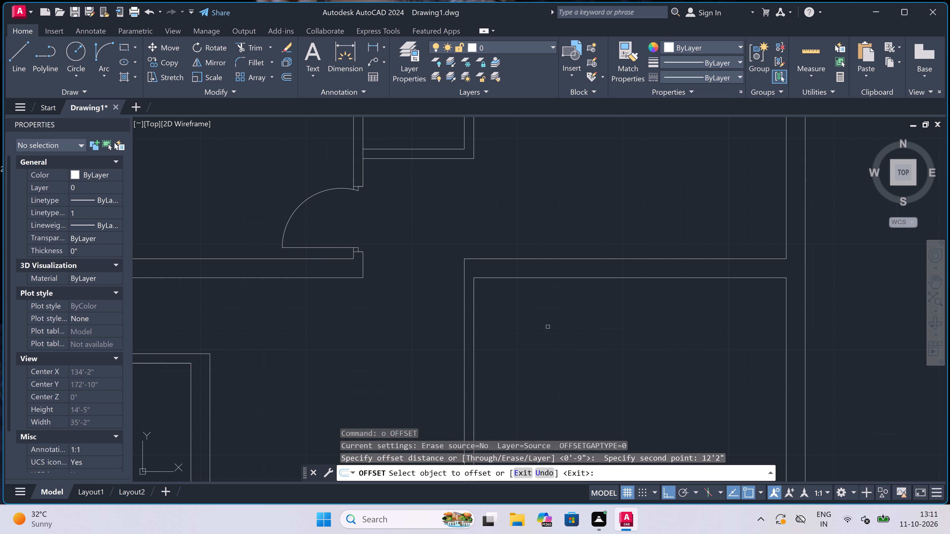
{"action": "left_click", "coordinate": [534, 278]}
{"action": "left_click", "coordinate": [530, 313]}
{"action": "scroll", "coordinate": [508, 247], "scroll_direction": "down", "scroll_amount": 6}
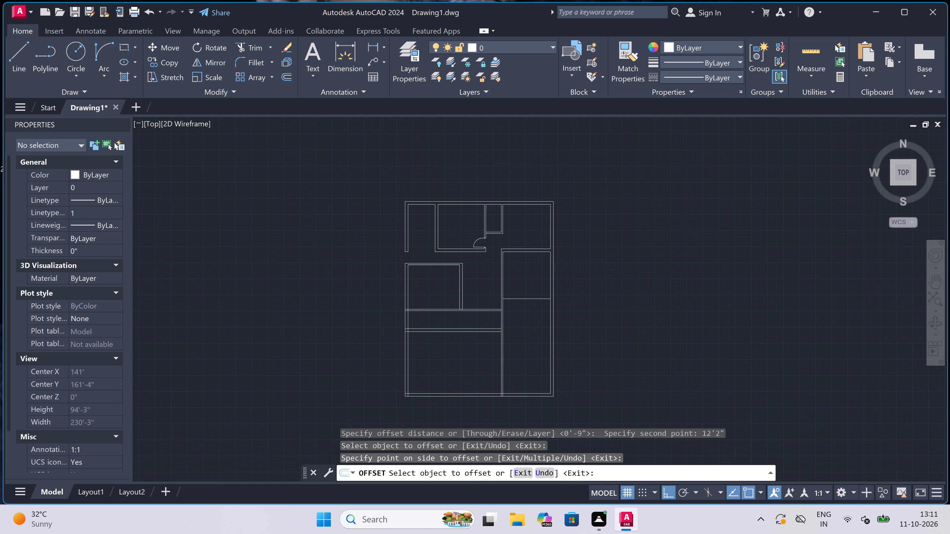
{"action": "scroll", "coordinate": [514, 265], "scroll_direction": "up", "scroll_amount": 4}
{"action": "scroll", "coordinate": [511, 288], "scroll_direction": "up", "scroll_amount": 2}
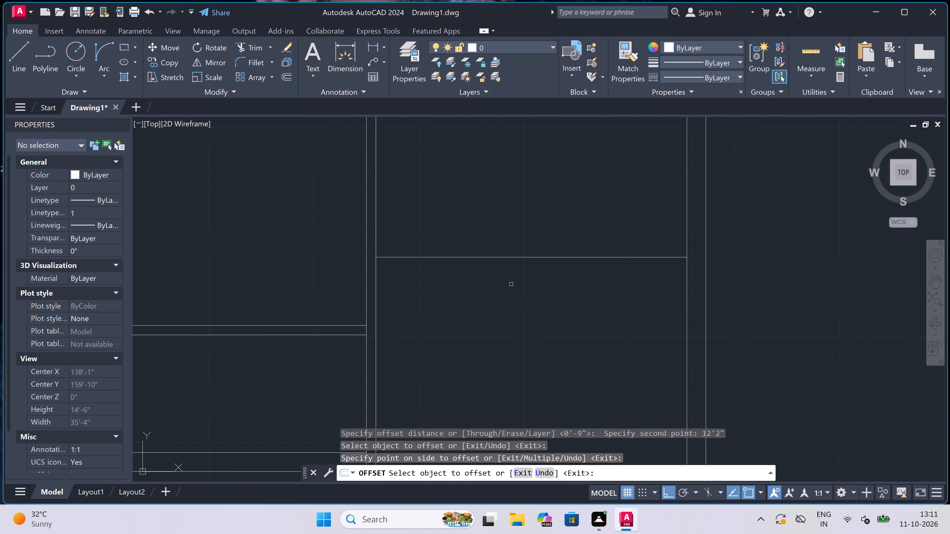
{"action": "key", "text": "Escape"}
Offset the new horizontal line in the right-hand room 9" downward to form a 9" wall.
{"action": "key", "text": "space"}
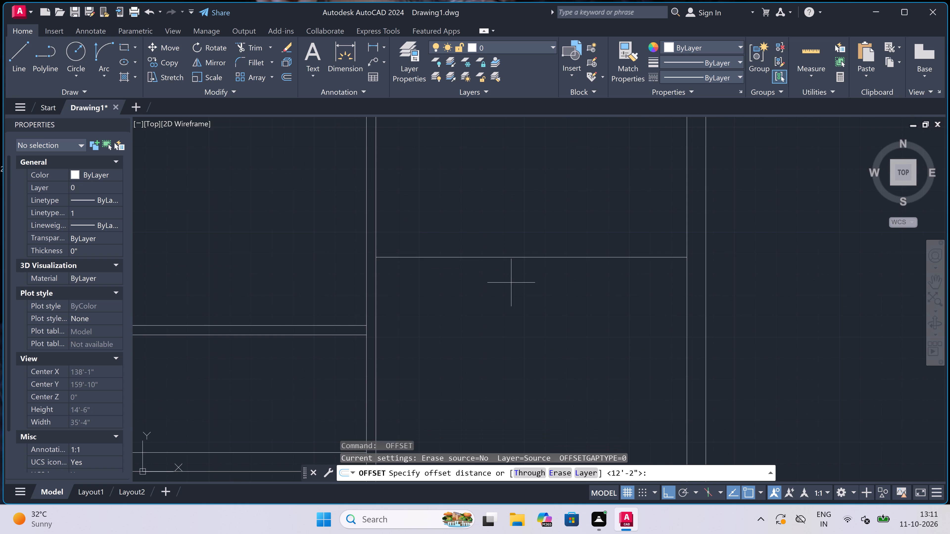
{"action": "left_click", "coordinate": [509, 261]}
{"action": "type", "text": "9\""}
{"action": "key", "text": "space"}
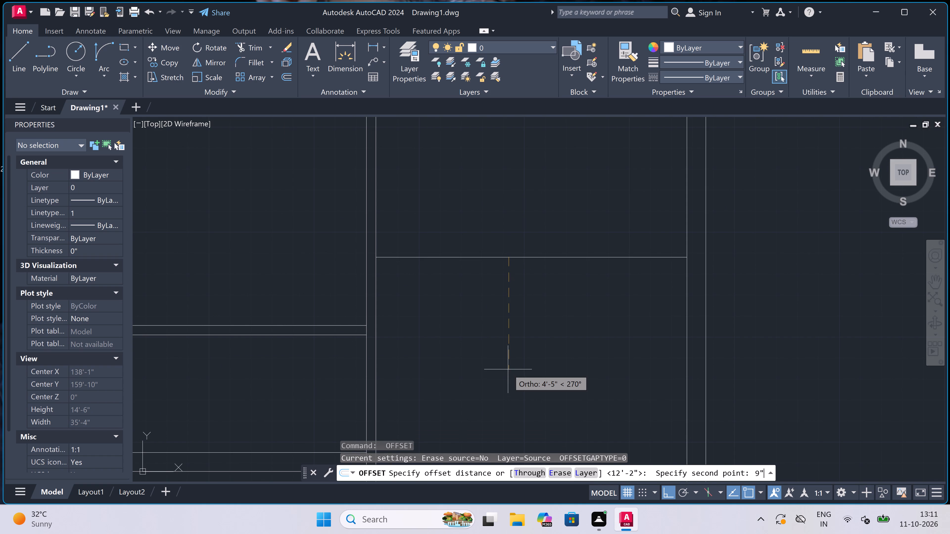
{"action": "left_click", "coordinate": [518, 258]}
{"action": "left_click", "coordinate": [514, 300]}
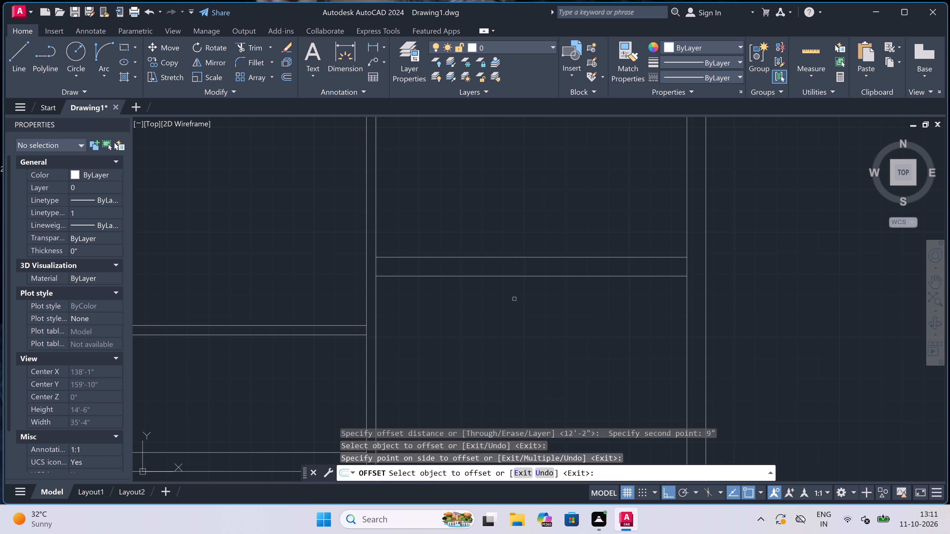
Offset the lower face of the new 9" horizontal wall in the right-hand room 7' downward.
{"action": "key", "text": "Escape"}
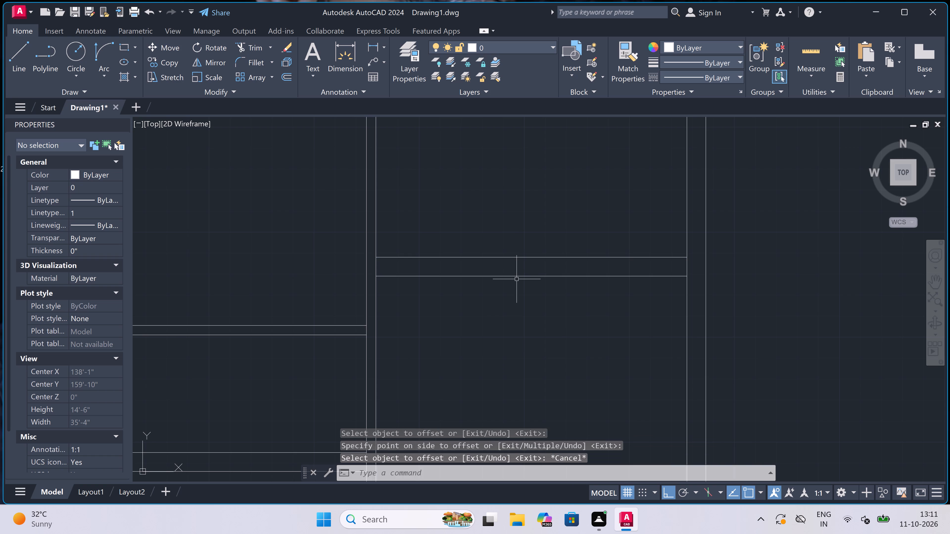
{"action": "key", "text": "space"}
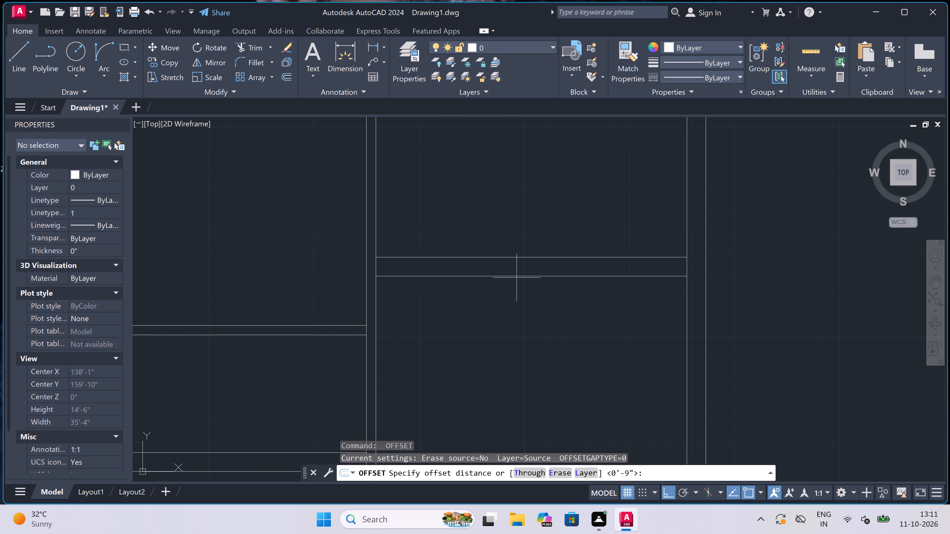
{"action": "left_click", "coordinate": [499, 277]}
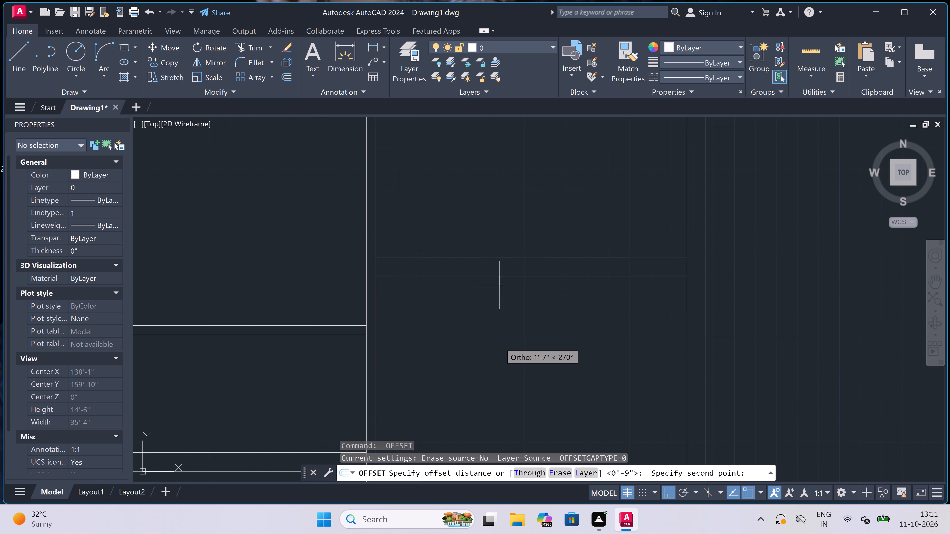
{"action": "key", "text": "7"}
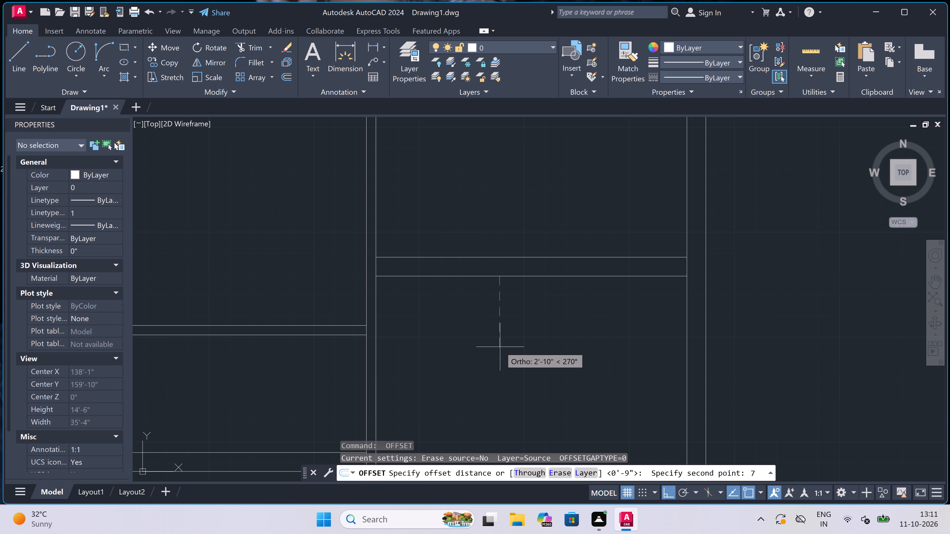
{"action": "key", "text": "apostrophe"}
{"action": "key", "text": "space"}
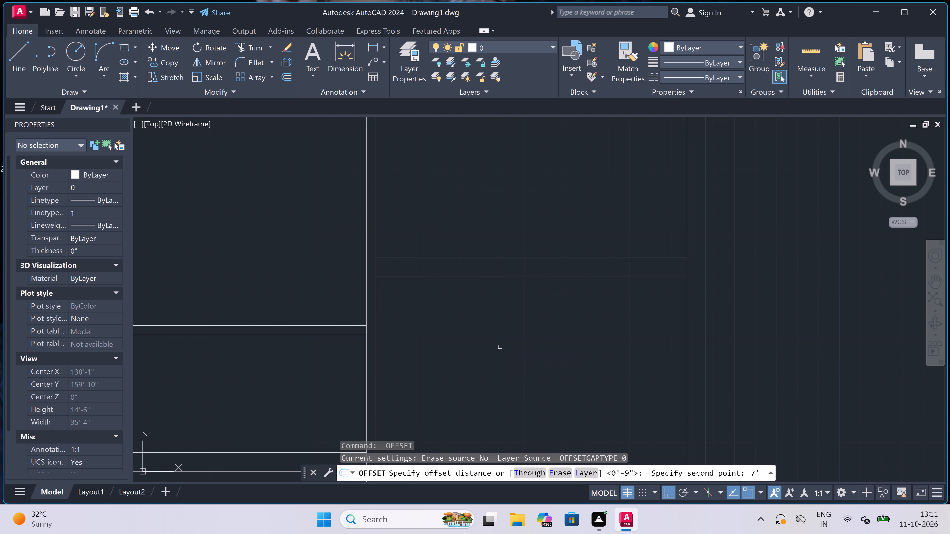
{"action": "left_click_drag", "start_coordinate": [499, 278], "coordinate": [499, 281]}
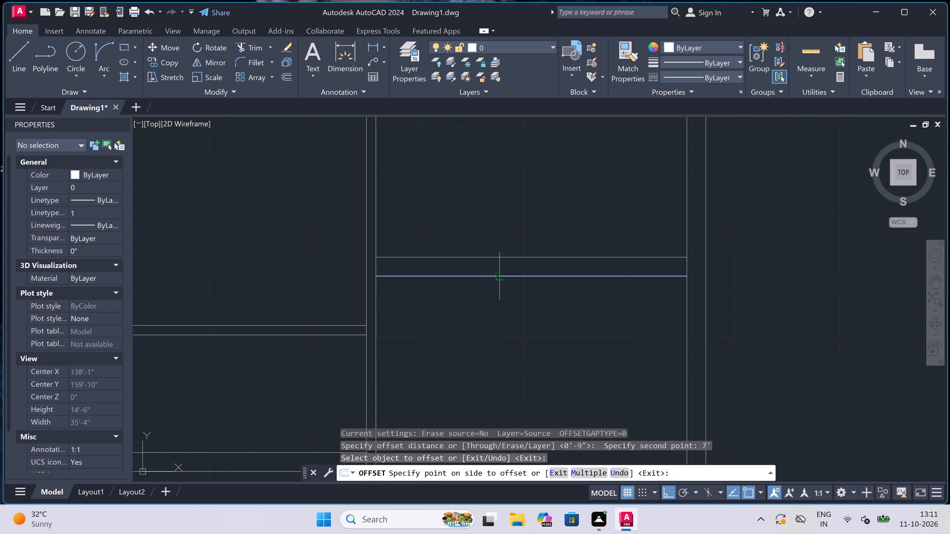
{"action": "left_click", "coordinate": [496, 334]}
{"action": "scroll", "coordinate": [499, 310], "scroll_direction": "down", "scroll_amount": 5}
{"action": "scroll", "coordinate": [499, 325], "scroll_direction": "up", "scroll_amount": 4}
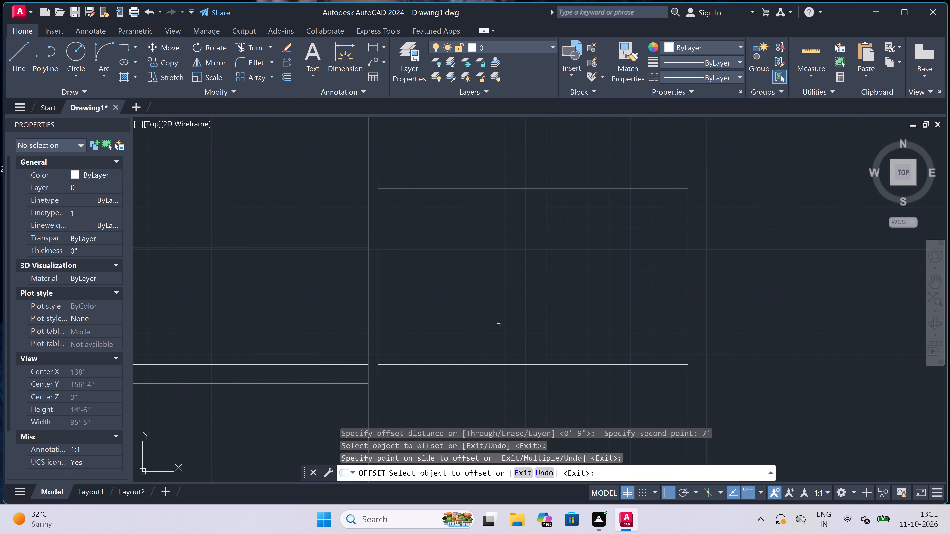
{"action": "key", "text": "Escape"}
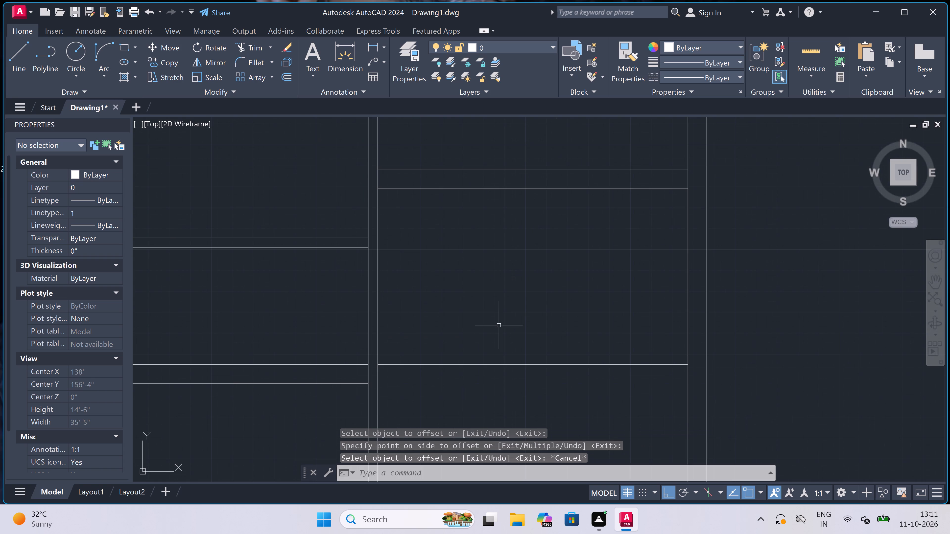
Offset the new horizontal line in the right-hand room 4.5" downward to form a partition.
{"action": "key", "text": "space"}
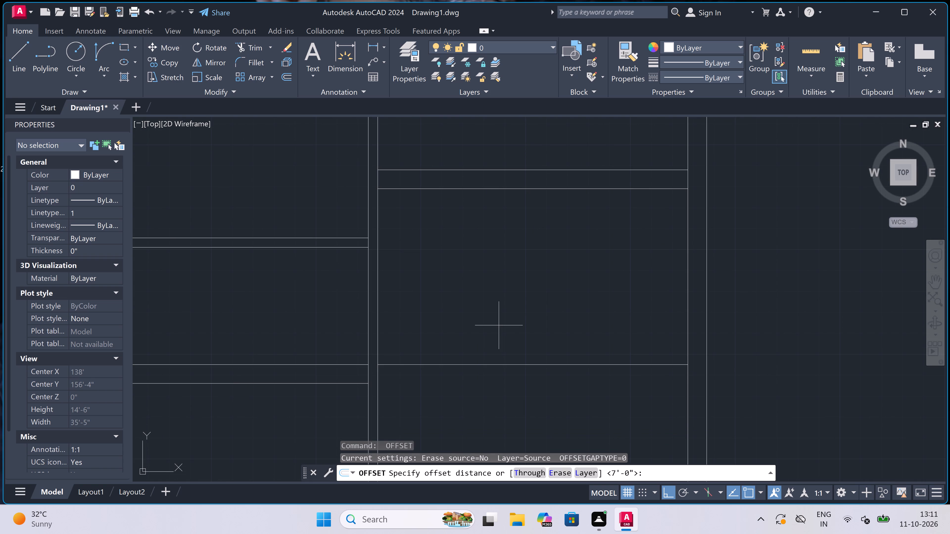
{"action": "left_click", "coordinate": [502, 361]}
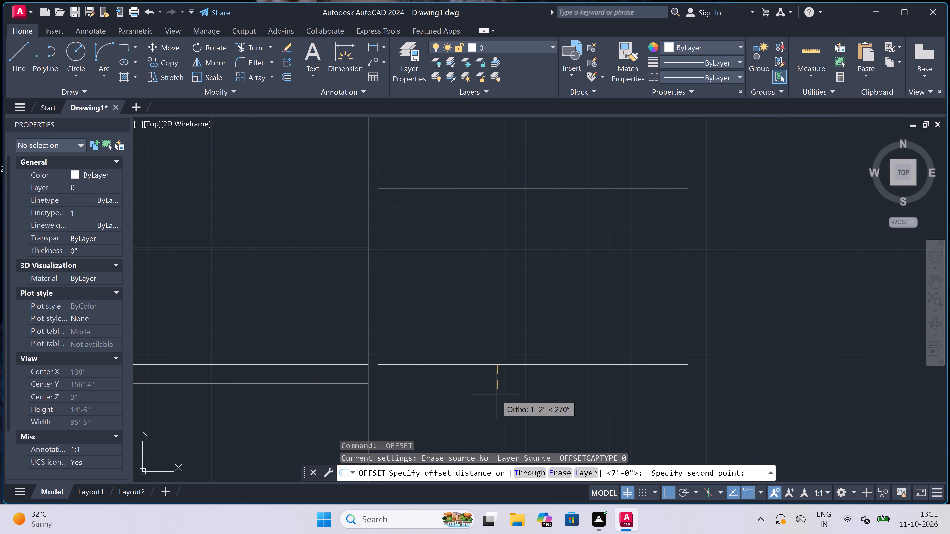
{"action": "type", "text": "4.5"}
{"action": "key", "text": "shift+quotedbl"}
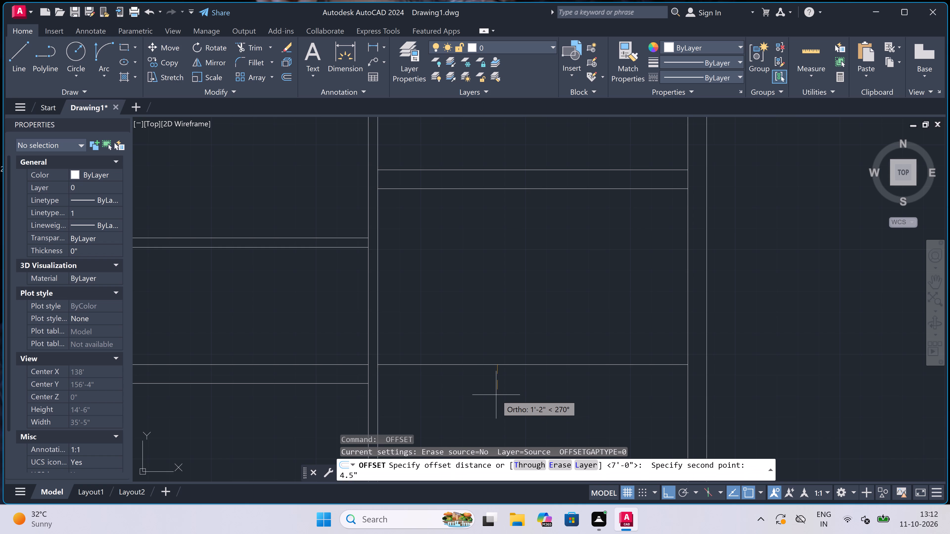
{"action": "key", "text": "space"}
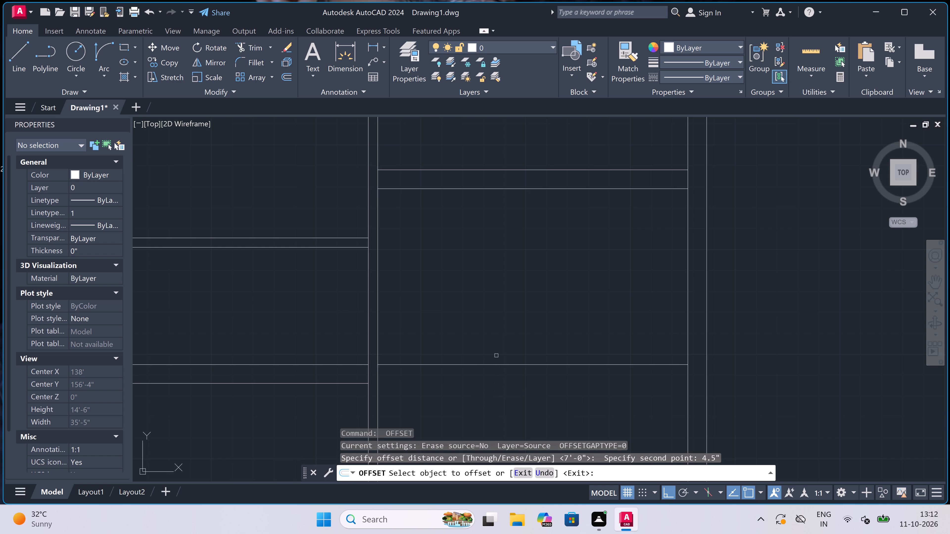
{"action": "left_click_drag", "start_coordinate": [491, 366], "coordinate": [492, 366]}
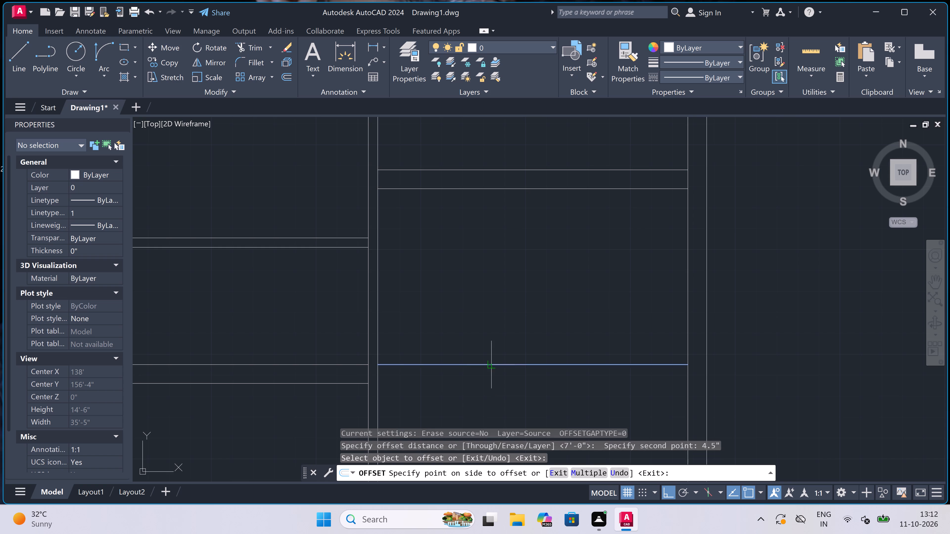
{"action": "left_click_drag", "start_coordinate": [492, 366], "coordinate": [492, 373]}
{"action": "left_click", "coordinate": [492, 387]}
{"action": "scroll", "coordinate": [501, 354], "scroll_direction": "down", "scroll_amount": 4}
{"action": "scroll", "coordinate": [475, 345], "scroll_direction": "up", "scroll_amount": 2}
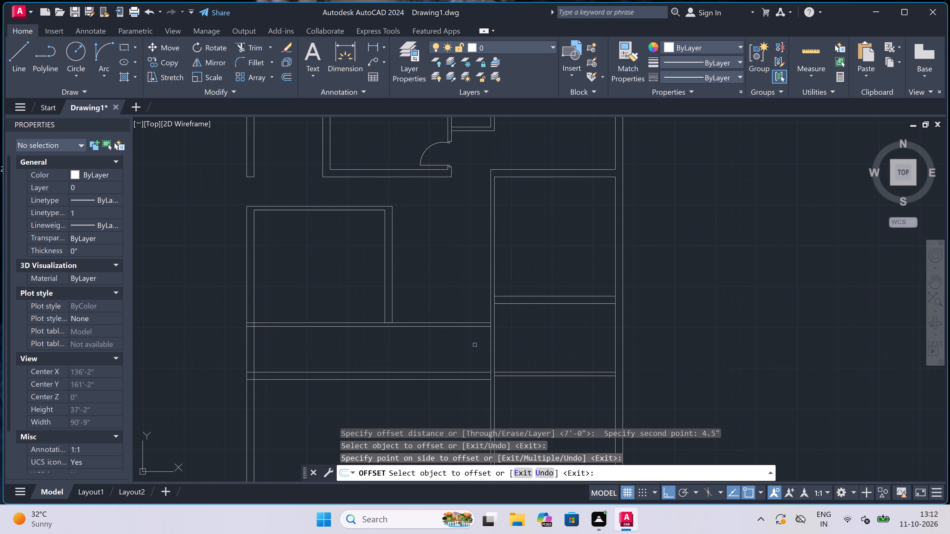
{"action": "key", "text": "Escape"}
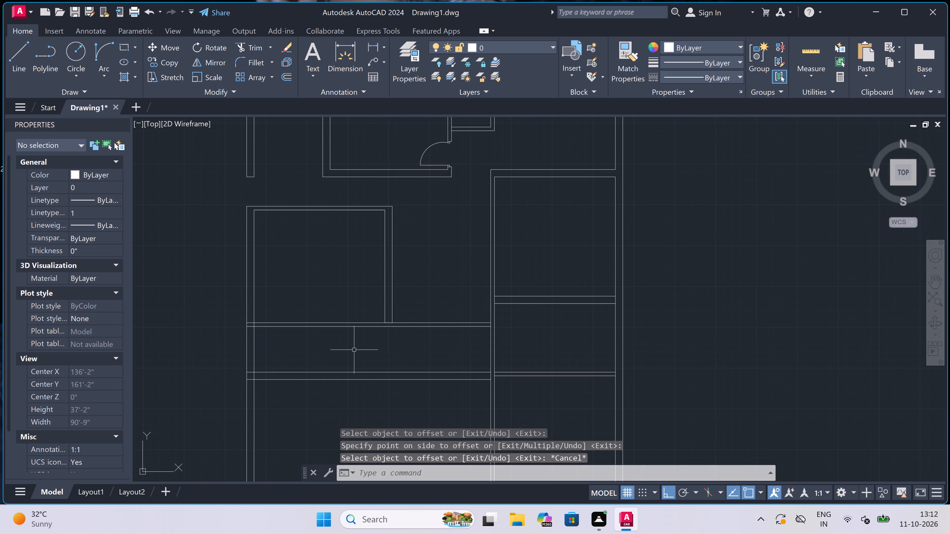
Trim the ends of the horizontal partition and the 9" wall below it where they cross the left outer wall.
{"action": "type", "text": "tr"}
{"action": "key", "text": "space"}
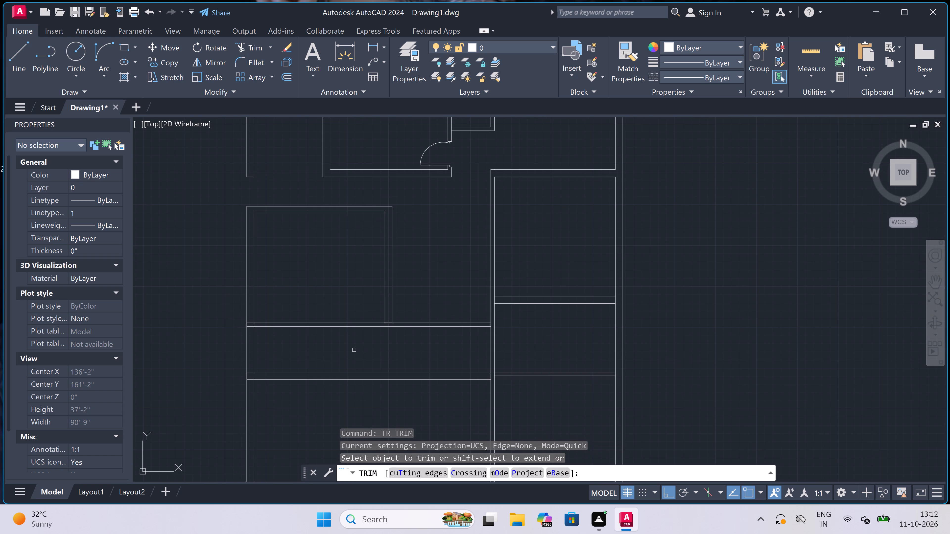
{"action": "scroll", "coordinate": [255, 354], "scroll_direction": "up", "scroll_amount": 2}
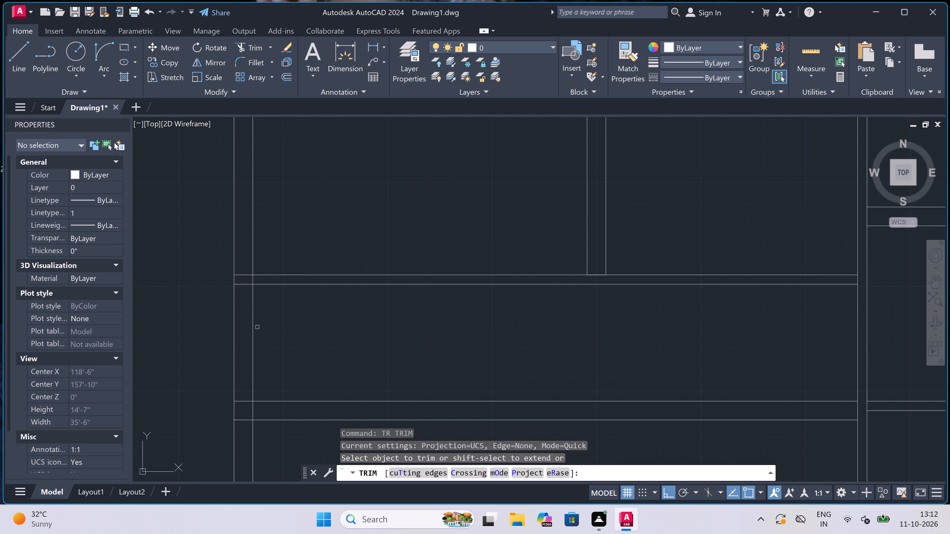
{"action": "left_click", "coordinate": [244, 249]}
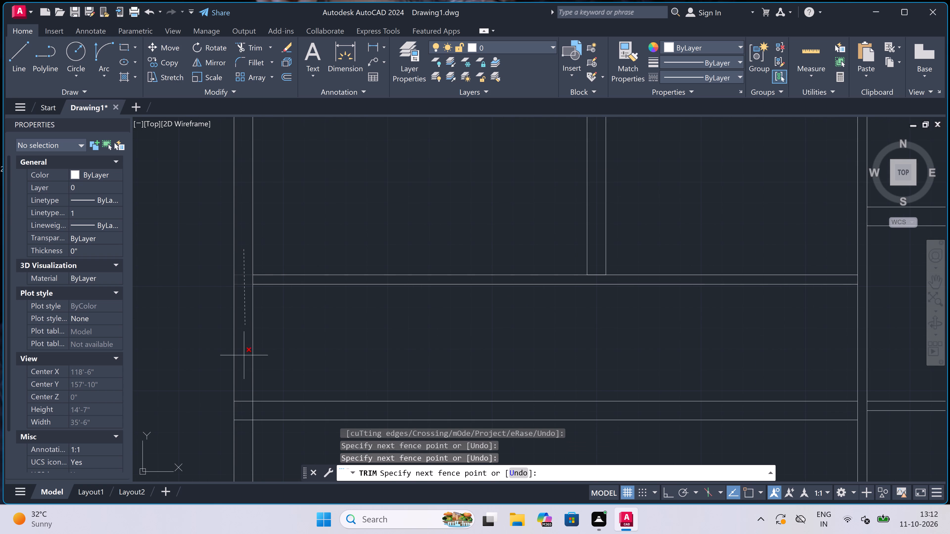
{"action": "left_click", "coordinate": [245, 420]}
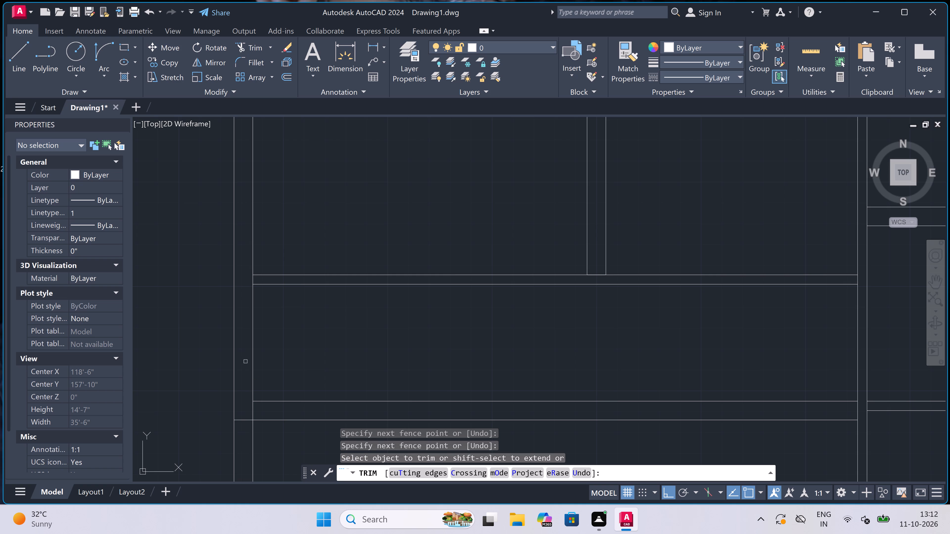
{"action": "scroll", "coordinate": [237, 432], "scroll_direction": "up", "scroll_amount": 1}
{"action": "left_click", "coordinate": [243, 410]}
{"action": "left_click", "coordinate": [244, 422]}
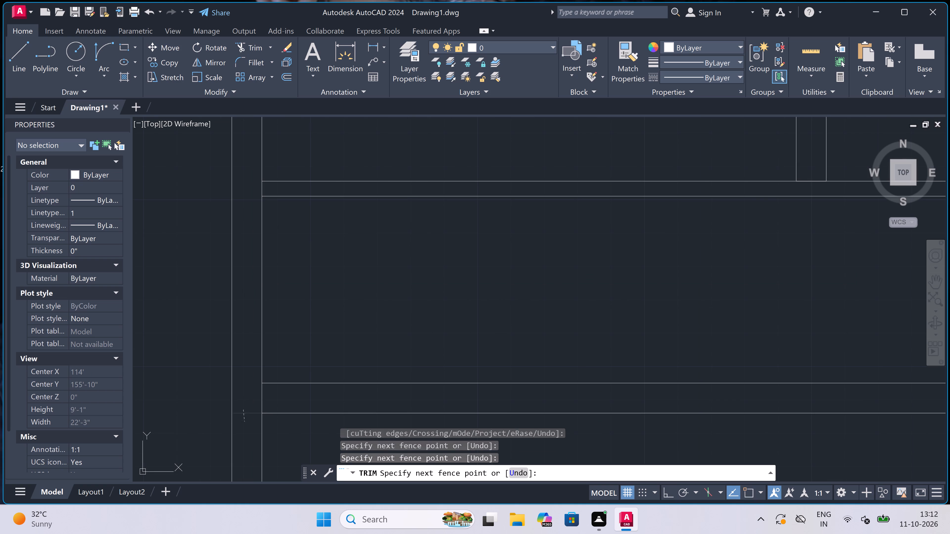
Trim the left outer wall's inner face between the faces of the 9" horizontal wall and of the partition above it.
{"action": "scroll", "coordinate": [252, 397], "scroll_direction": "up", "scroll_amount": 1}
{"action": "left_click", "coordinate": [254, 400]}
{"action": "left_click", "coordinate": [288, 398]}
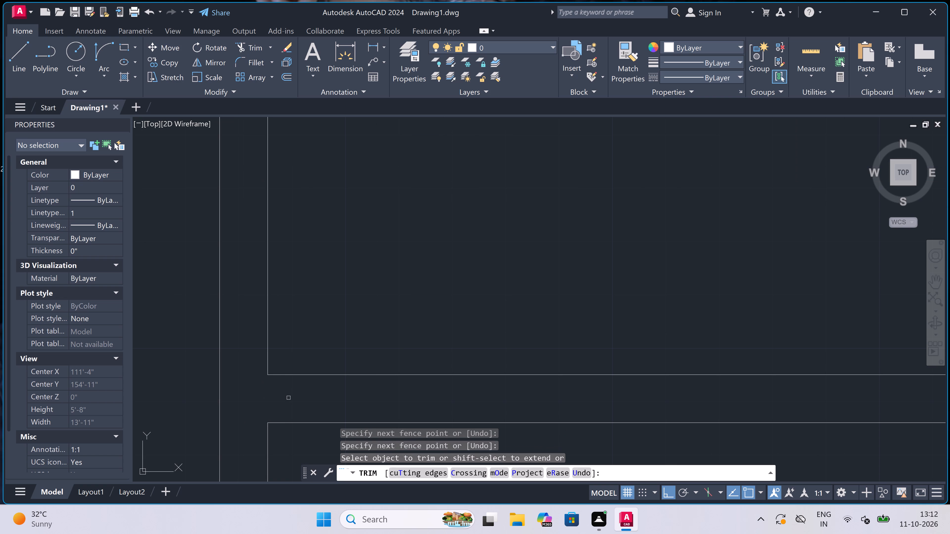
{"action": "scroll", "coordinate": [288, 398], "scroll_direction": "down", "scroll_amount": 2}
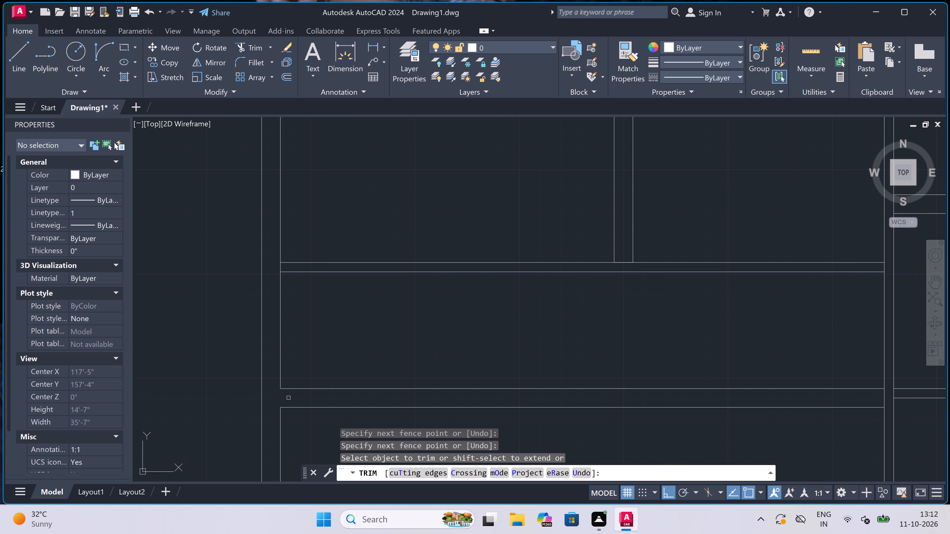
{"action": "scroll", "coordinate": [288, 398], "scroll_direction": "down", "scroll_amount": 2}
{"action": "scroll", "coordinate": [286, 354], "scroll_direction": "up", "scroll_amount": 3}
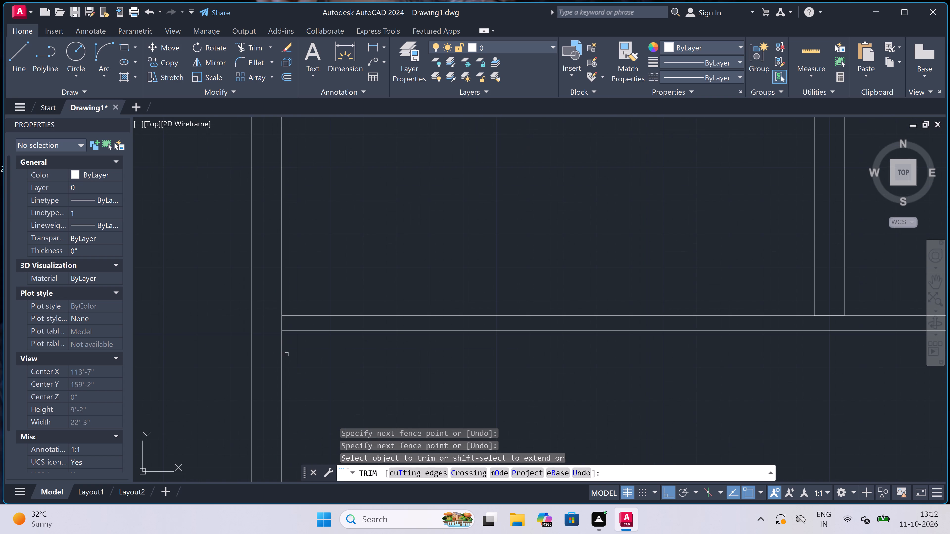
{"action": "left_click", "coordinate": [281, 327]}
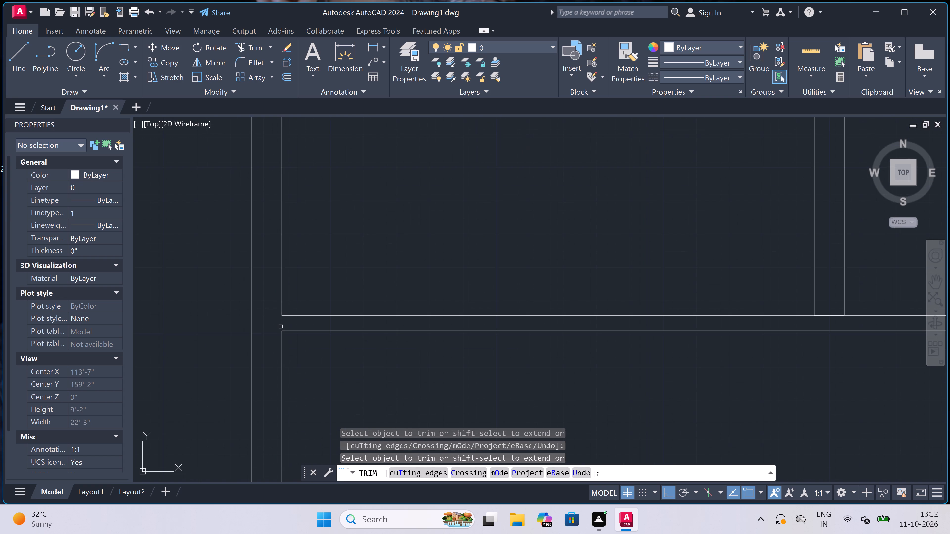
{"action": "scroll", "coordinate": [281, 327], "scroll_direction": "down", "scroll_amount": 3}
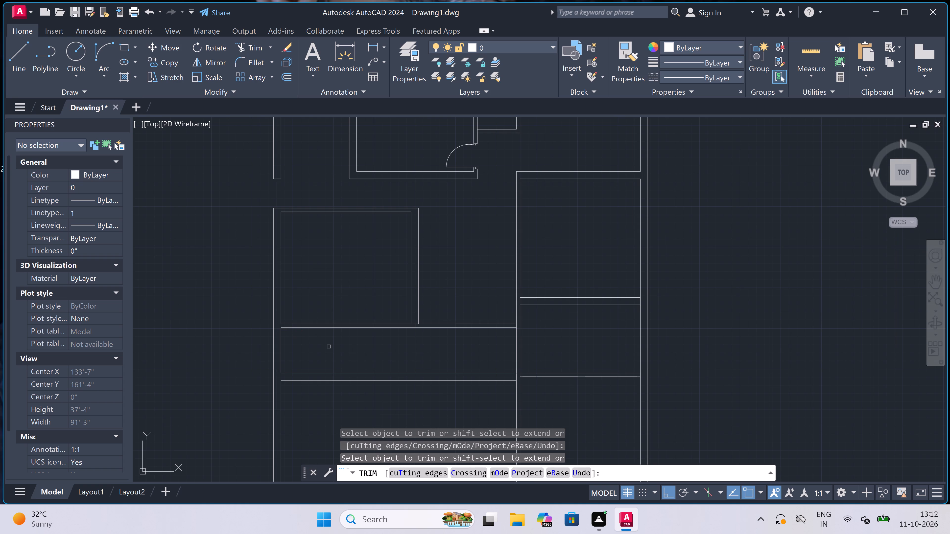
{"action": "key", "text": "Escape"}
Offset the left outer wall's inner face 10' to the right, between the horizontal partition and the 9" wall below it.
{"action": "type", "text": "o"}
{"action": "key", "text": "space"}
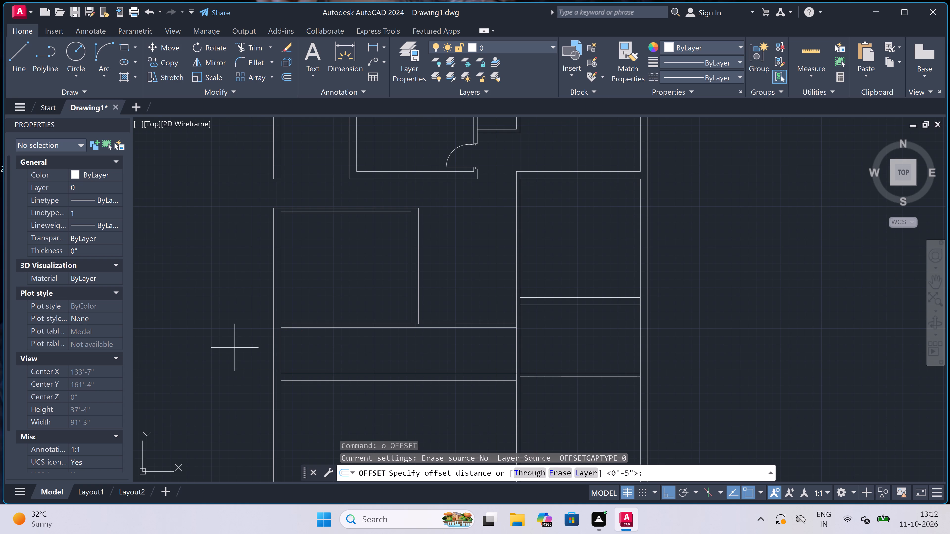
{"action": "scroll", "coordinate": [268, 349], "scroll_direction": "up", "scroll_amount": 1}
{"action": "left_click", "coordinate": [288, 350]}
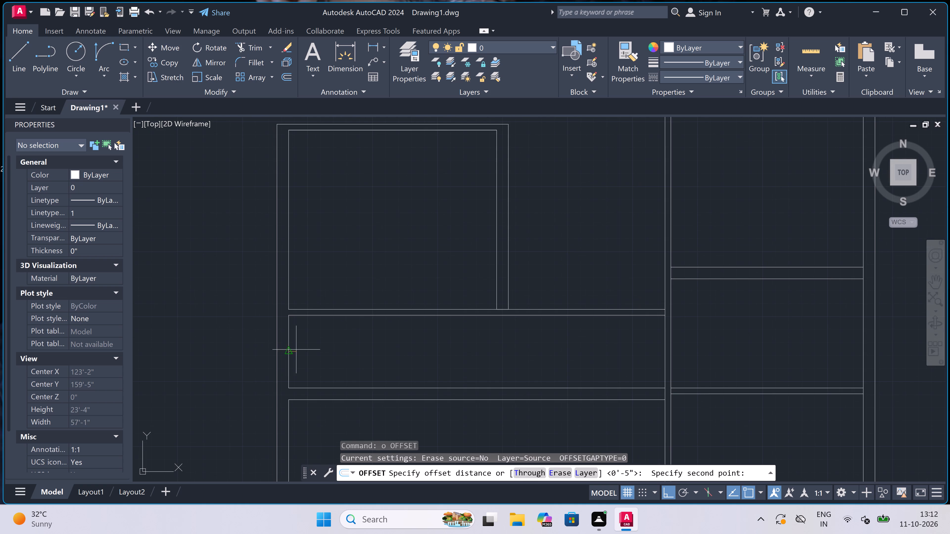
{"action": "type", "text": "10'"}
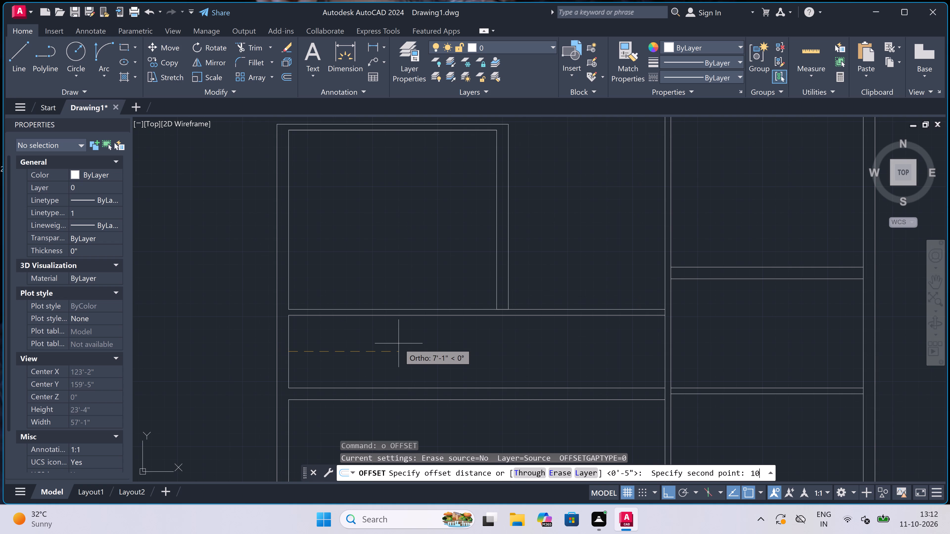
{"action": "key", "text": "space"}
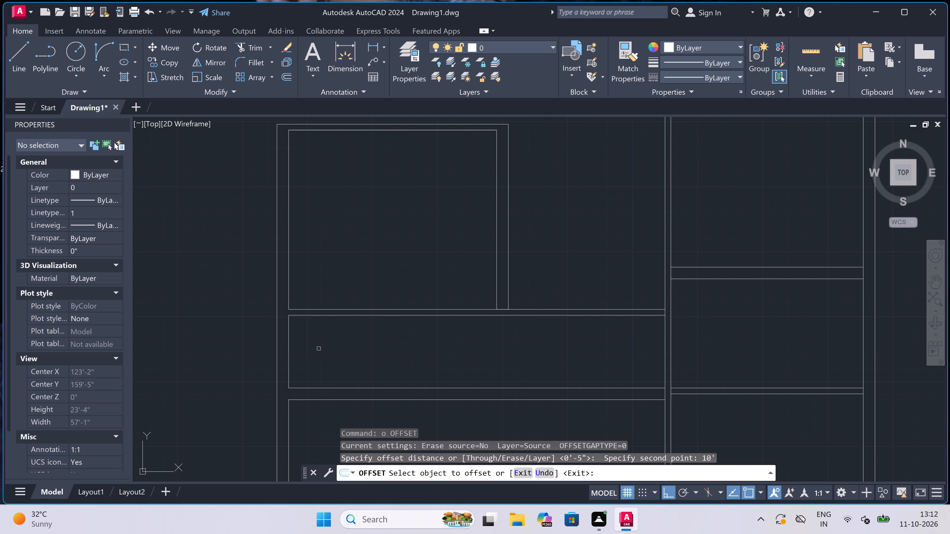
{"action": "left_click_drag", "start_coordinate": [286, 355], "coordinate": [290, 354]}
{"action": "left_click", "coordinate": [416, 347]}
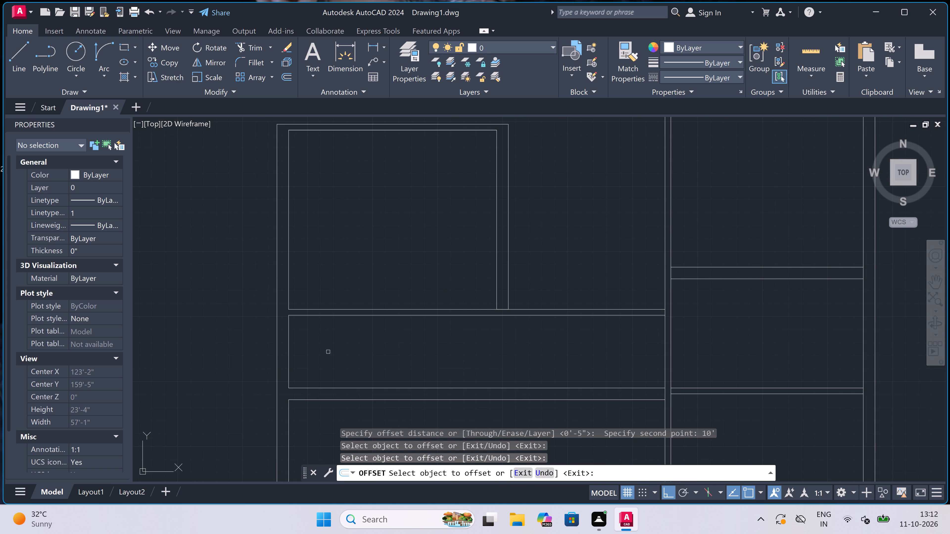
{"action": "left_click", "coordinate": [288, 337]}
{"action": "left_click", "coordinate": [603, 334]}
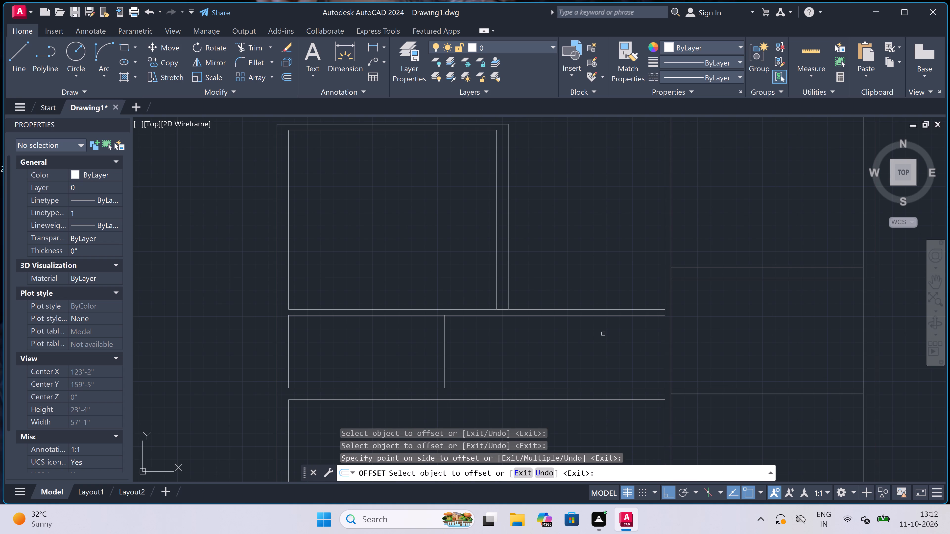
{"action": "key", "text": "Escape"}
Offset the short vertical line between the horizontal partition and the 9" wall 4.5" to the right to form a partition.
{"action": "key", "text": "space"}
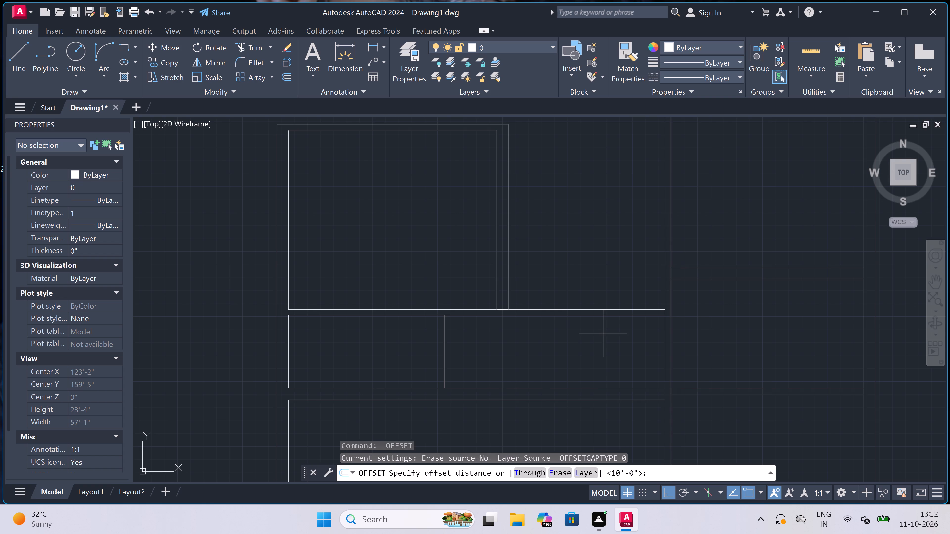
{"action": "scroll", "coordinate": [433, 358], "scroll_direction": "up", "scroll_amount": 1}
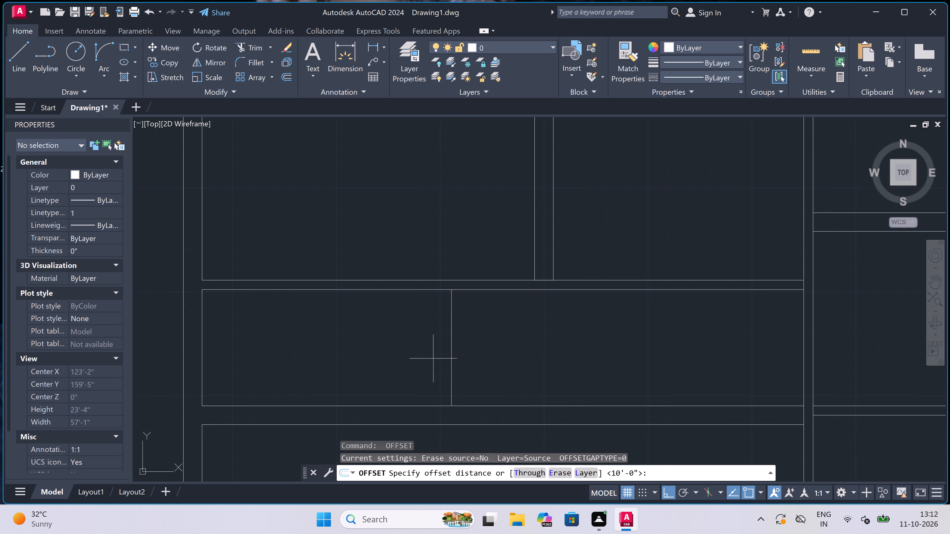
{"action": "left_click", "coordinate": [453, 347]}
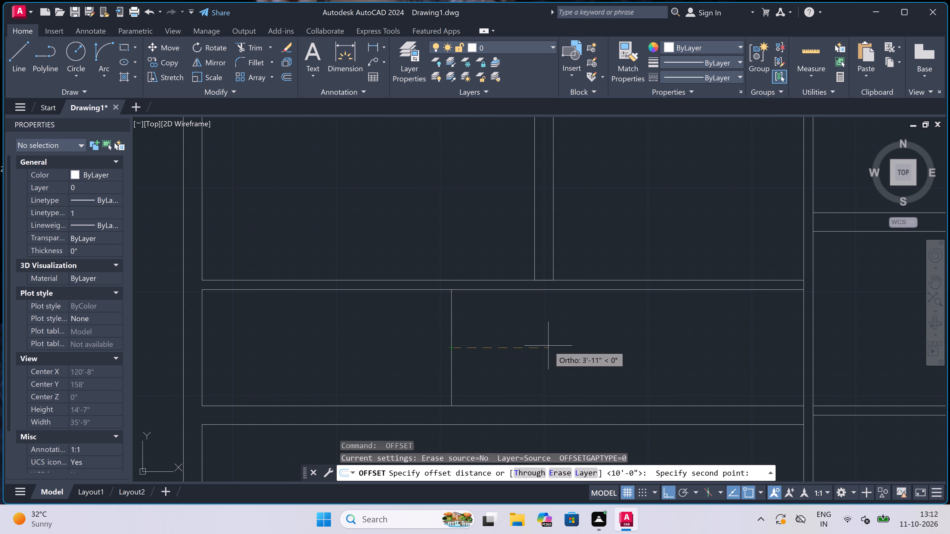
{"action": "type", "text": "4.5"}
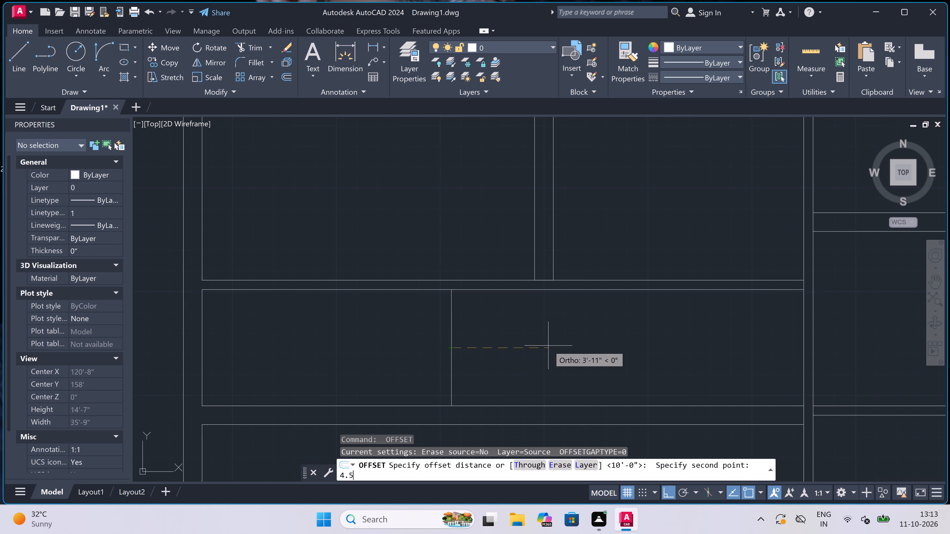
{"action": "type", "text": "\""}
{"action": "key", "text": "space"}
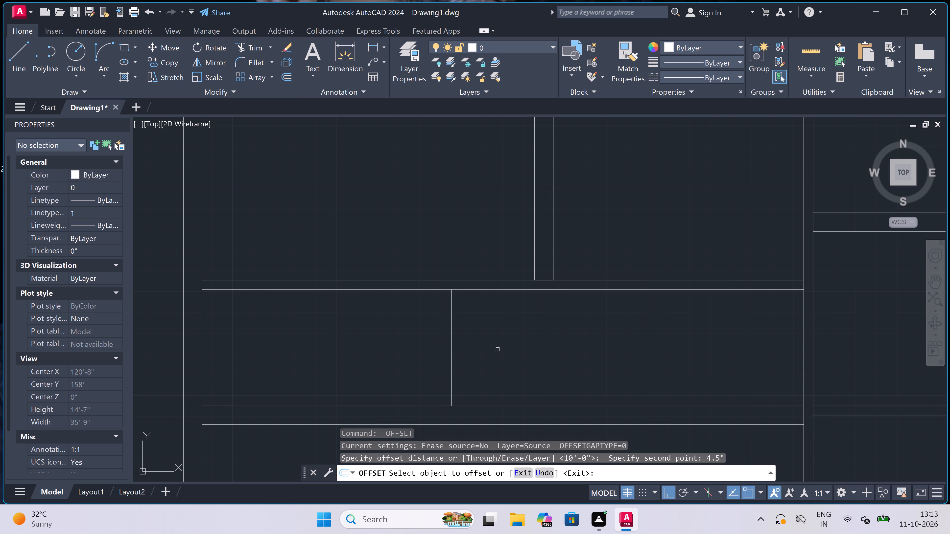
{"action": "left_click", "coordinate": [451, 349]}
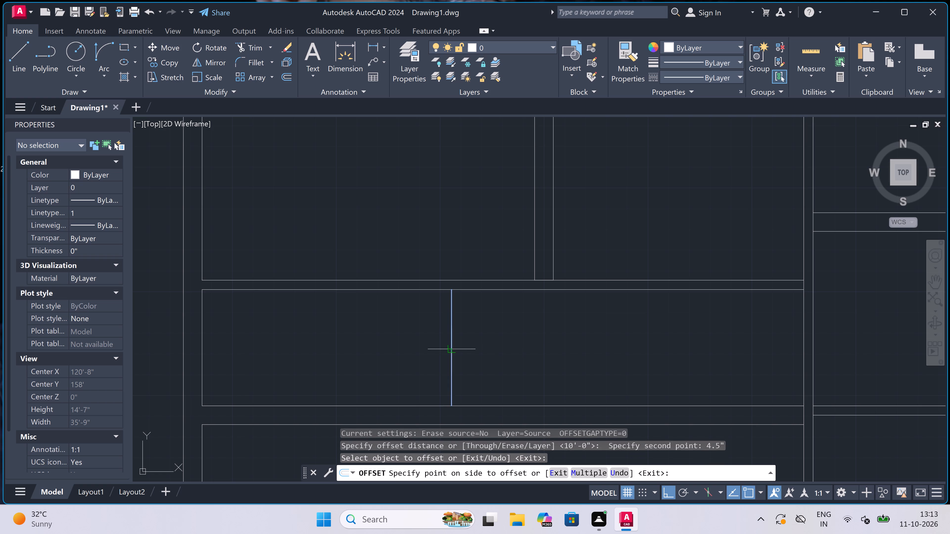
{"action": "left_click", "coordinate": [480, 345]}
{"action": "key", "text": "Escape"}
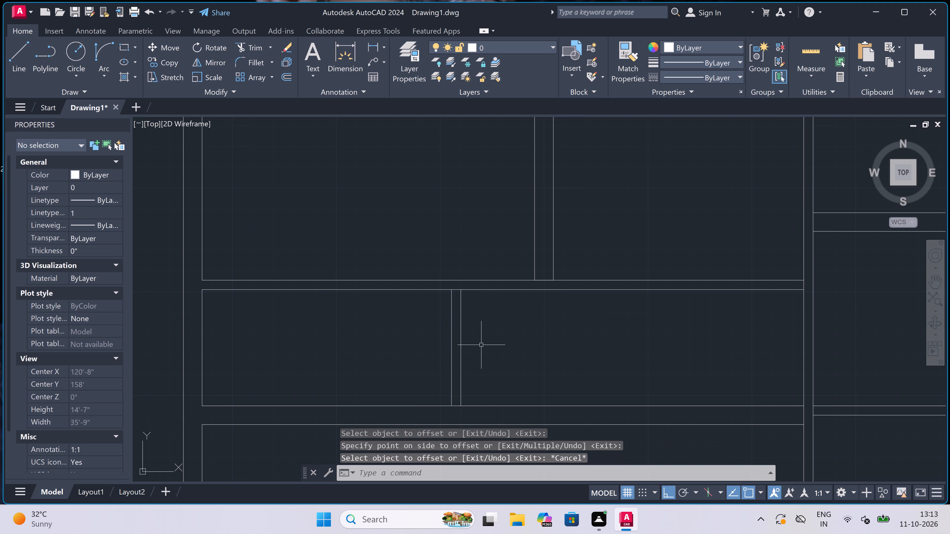
Draw a jamb line across the vertical 9" wall just above the horizontal partition, with a 2" upward stop and a 3' door leaf leftward.
{"action": "type", "text": "l"}
{"action": "key", "text": "space"}
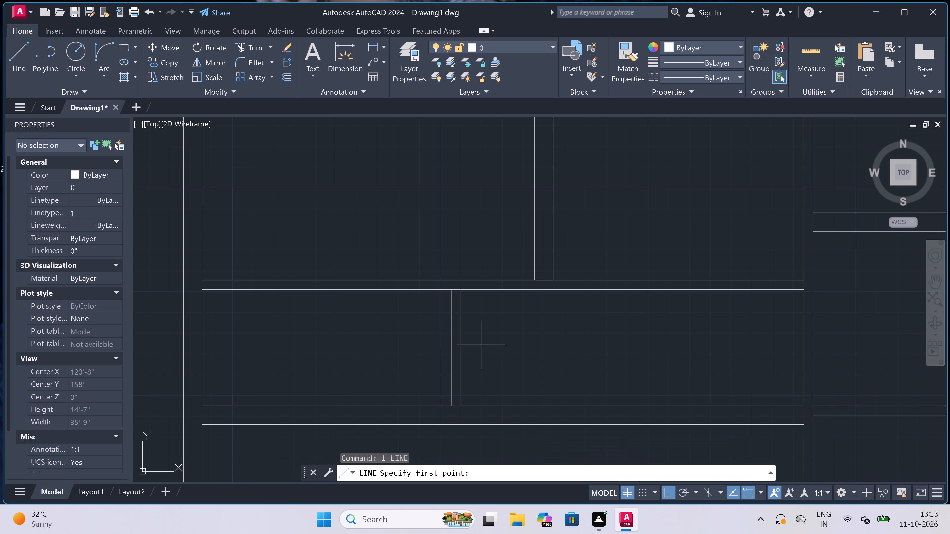
{"action": "scroll", "coordinate": [481, 344], "scroll_direction": "down", "scroll_amount": 2}
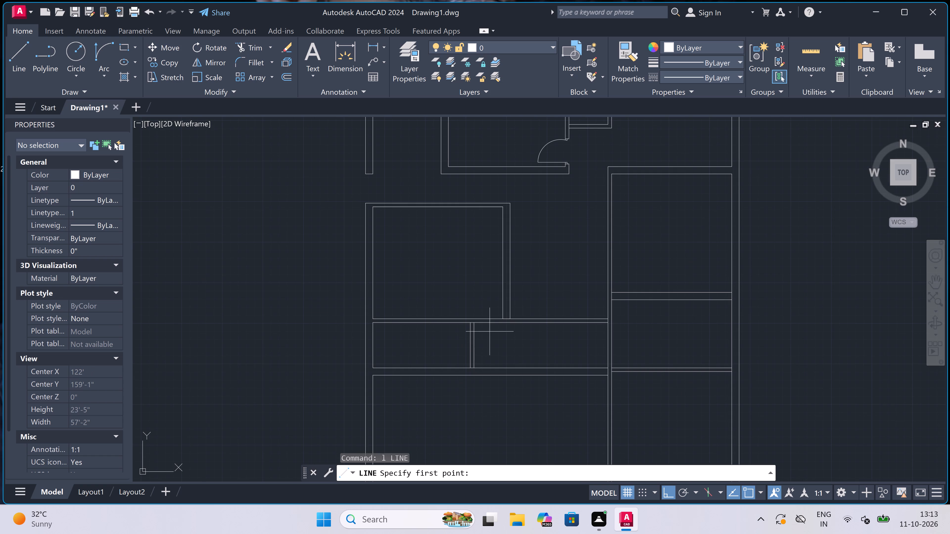
{"action": "scroll", "coordinate": [514, 291], "scroll_direction": "up", "scroll_amount": 1}
{"action": "scroll", "coordinate": [505, 309], "scroll_direction": "up", "scroll_amount": 2}
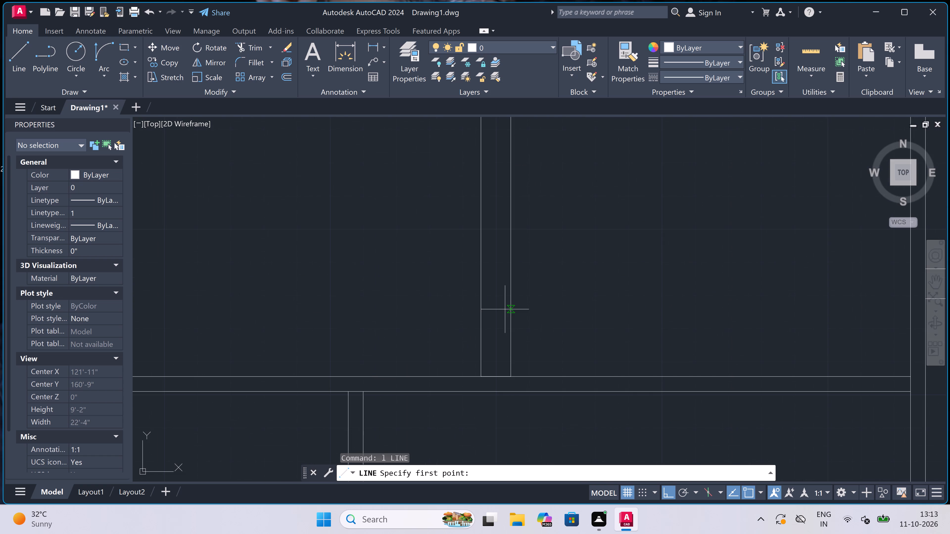
{"action": "left_click", "coordinate": [512, 353]}
{"action": "left_click", "coordinate": [483, 355]}
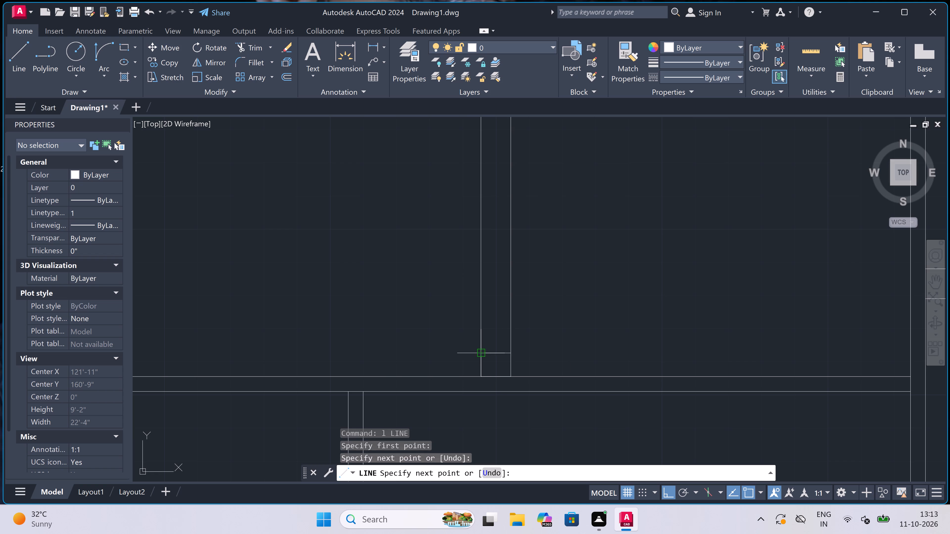
{"action": "left_click", "coordinate": [496, 354]}
{"action": "type", "text": "2'"}
{"action": "key", "text": "BackSpace"}
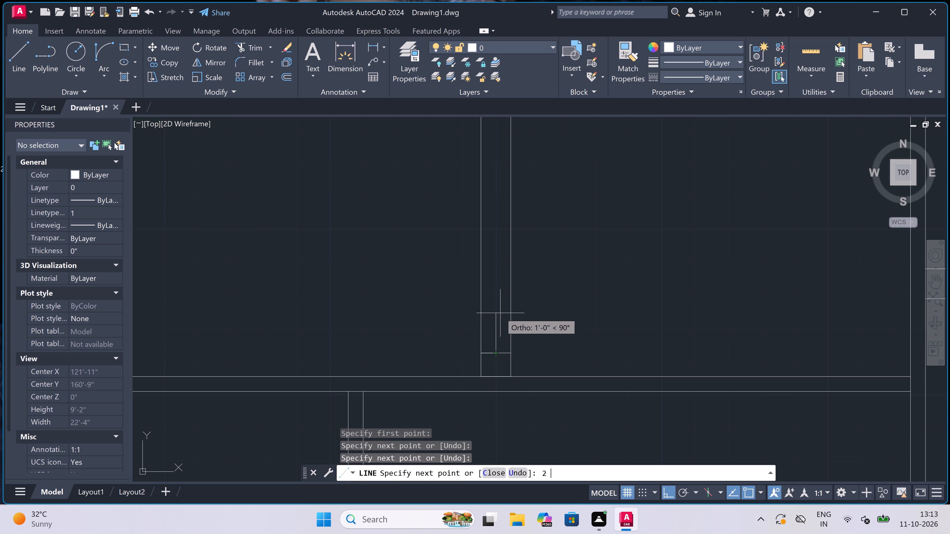
{"action": "type", "text": "\""}
{"action": "key", "text": "space"}
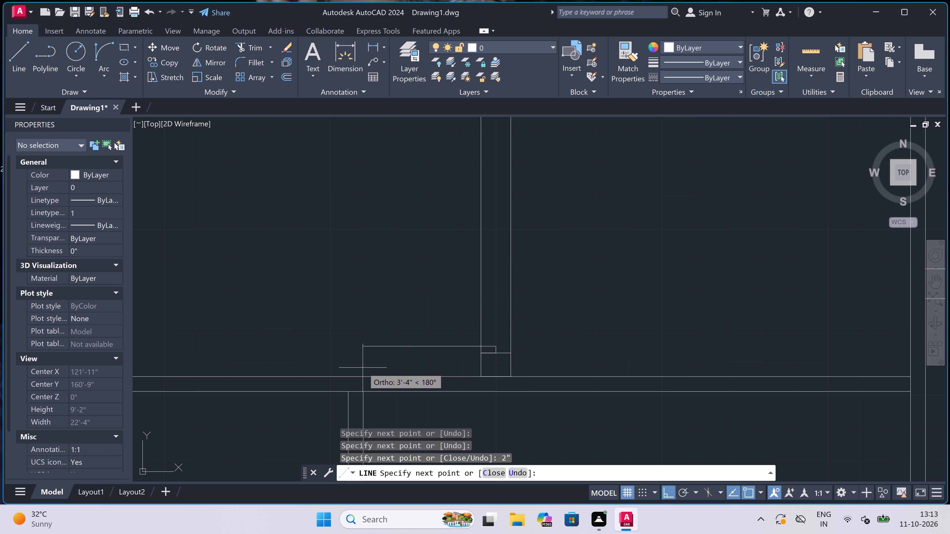
{"action": "type", "text": "3'"}
{"action": "key", "text": "space"}
{"action": "key", "text": "Escape"}
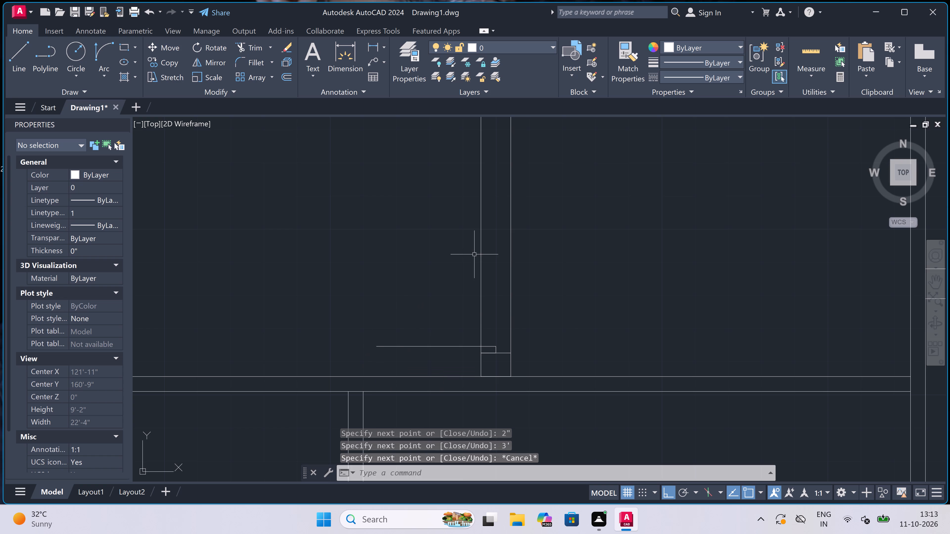
Draw the opposite jamb line across the vertical 9" wall above the door leaf, with a 2" downward stop from its midpoint.
{"action": "key", "text": "space"}
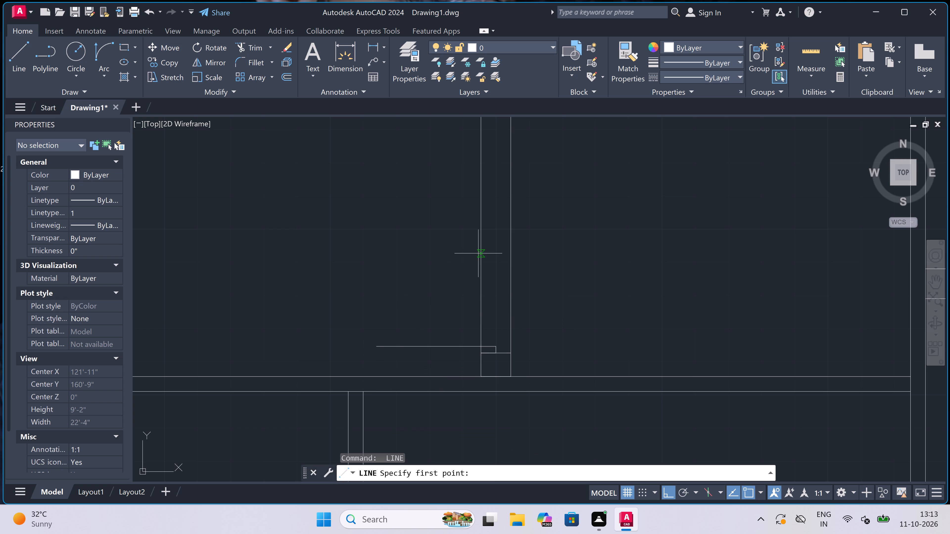
{"action": "left_click", "coordinate": [479, 250]}
{"action": "left_click", "coordinate": [512, 250]}
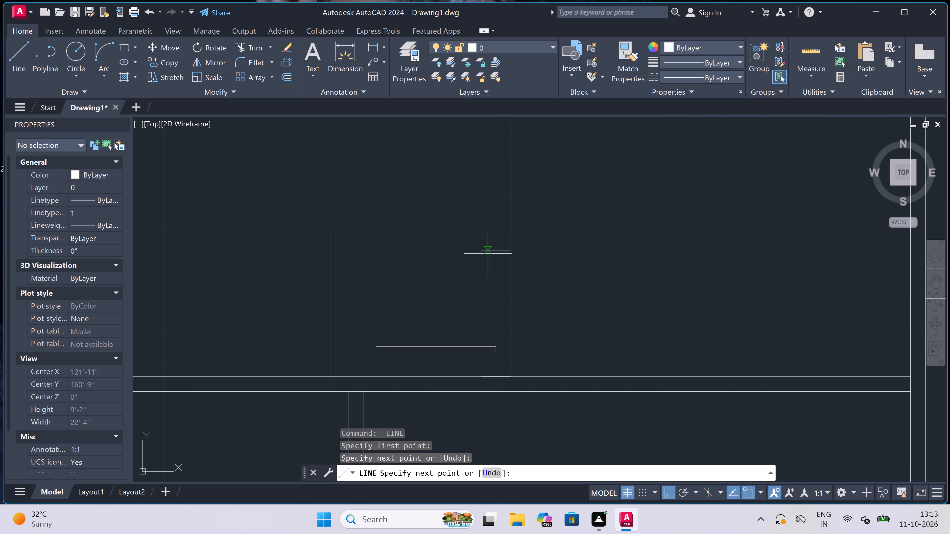
{"action": "left_click_drag", "start_coordinate": [499, 248], "coordinate": [502, 259]}
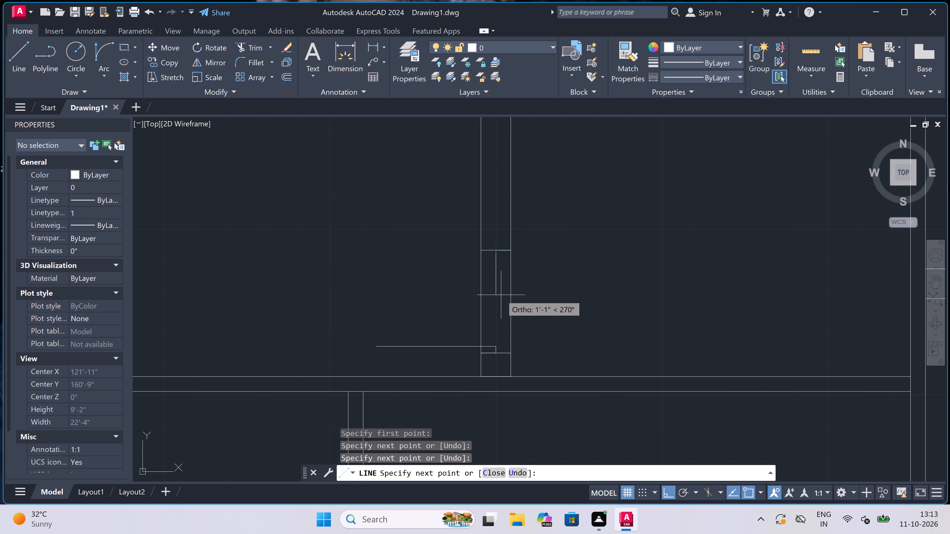
{"action": "type", "text": "2\""}
{"action": "key", "text": "space"}
{"action": "key", "text": "Escape"}
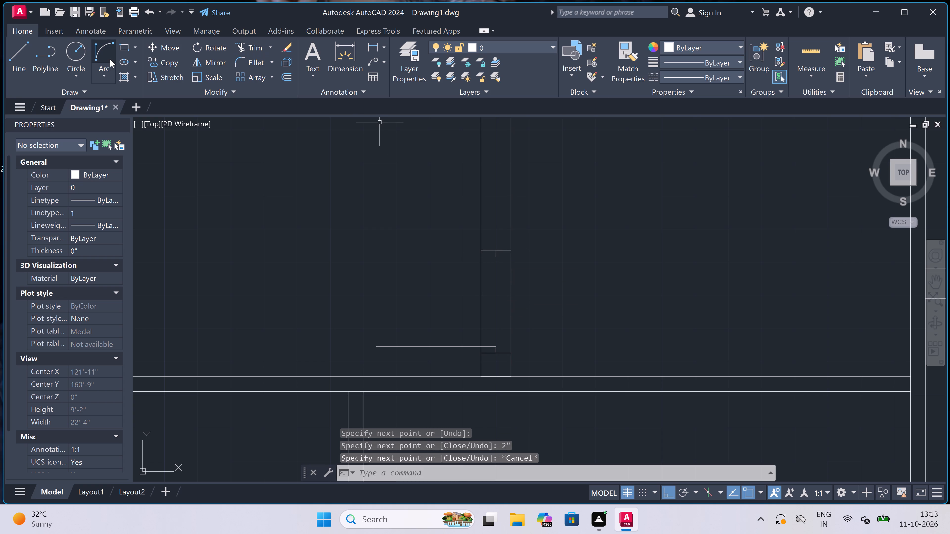
Draw the door swing arc from the free end of the 3' leaf to the end of the upper jamb's 2" stop.
{"action": "left_click", "coordinate": [106, 52]}
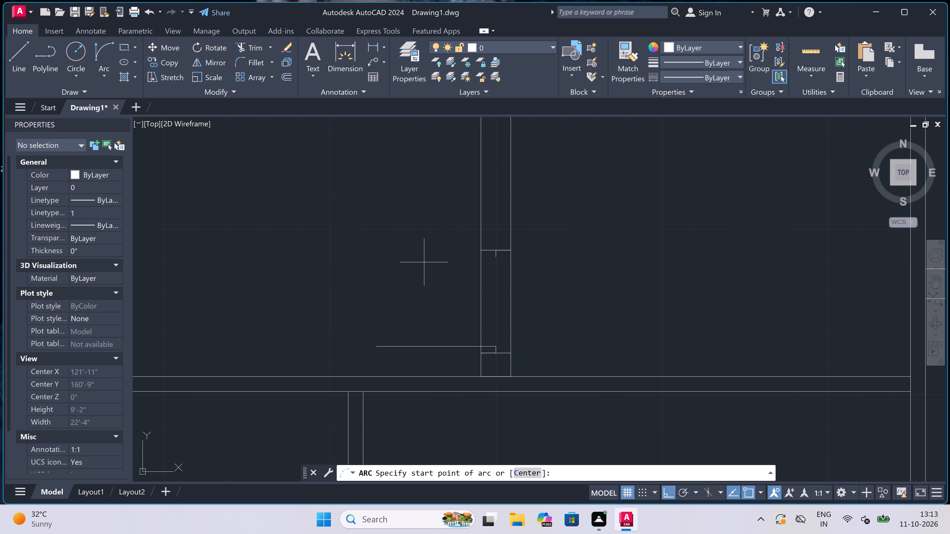
{"action": "left_click_drag", "start_coordinate": [377, 345], "coordinate": [377, 343]}
{"action": "left_click_drag", "start_coordinate": [377, 343], "coordinate": [379, 344]}
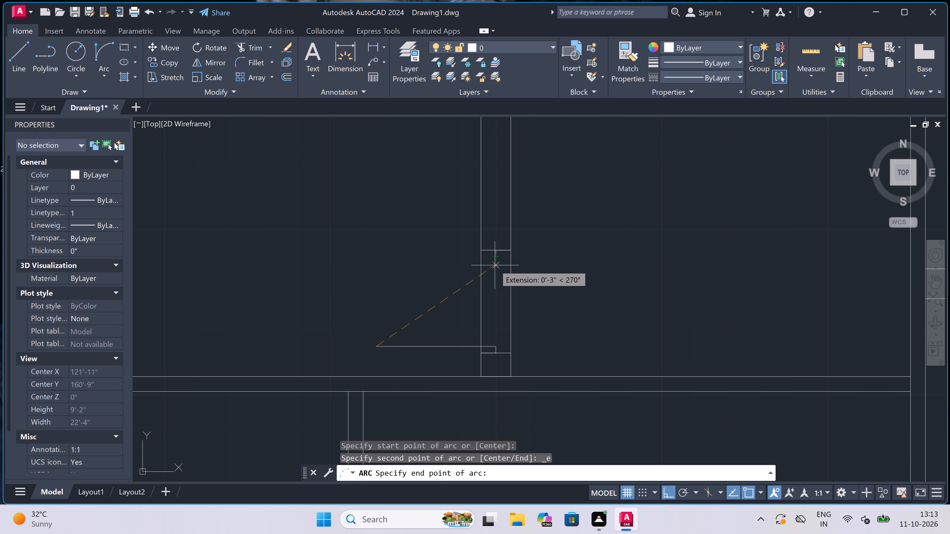
{"action": "scroll", "coordinate": [496, 255], "scroll_direction": "up", "scroll_amount": 3}
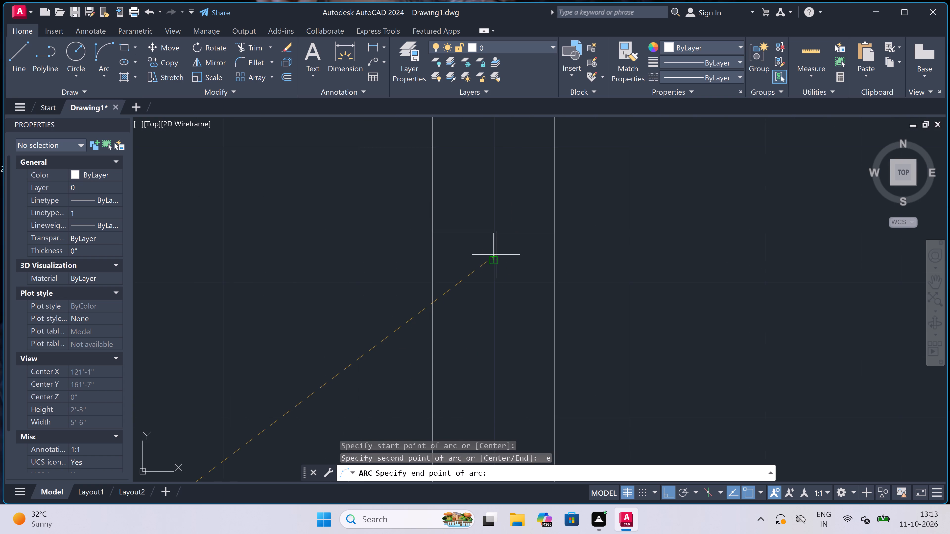
{"action": "left_click", "coordinate": [493, 256]}
{"action": "scroll", "coordinate": [493, 256], "scroll_direction": "down", "scroll_amount": 3}
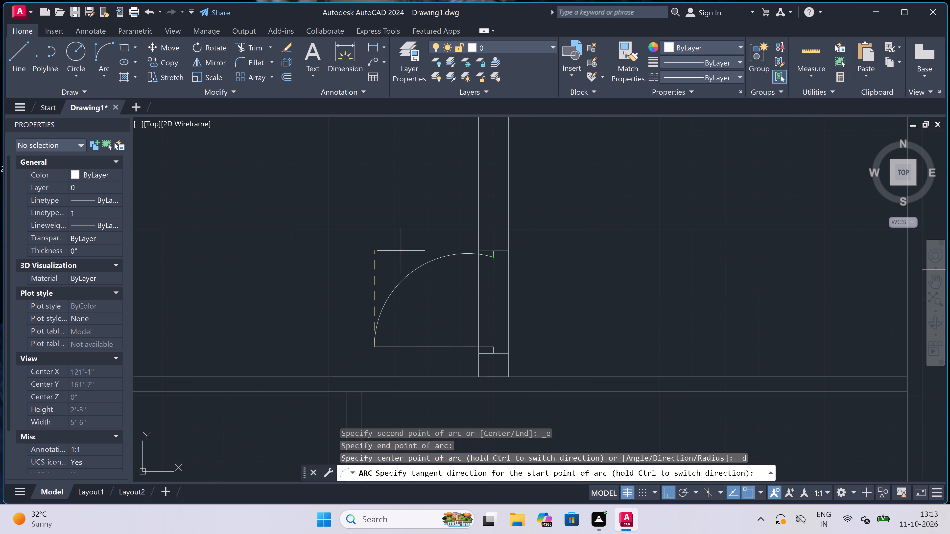
{"action": "left_click", "coordinate": [401, 251]}
Trim both faces of the vertical 9" wall between the two jamb lines to open the doorway.
{"action": "key", "text": "t"}
{"action": "key", "text": "r"}
{"action": "key", "text": "space"}
{"action": "left_click_drag", "start_coordinate": [426, 310], "coordinate": [429, 310]}
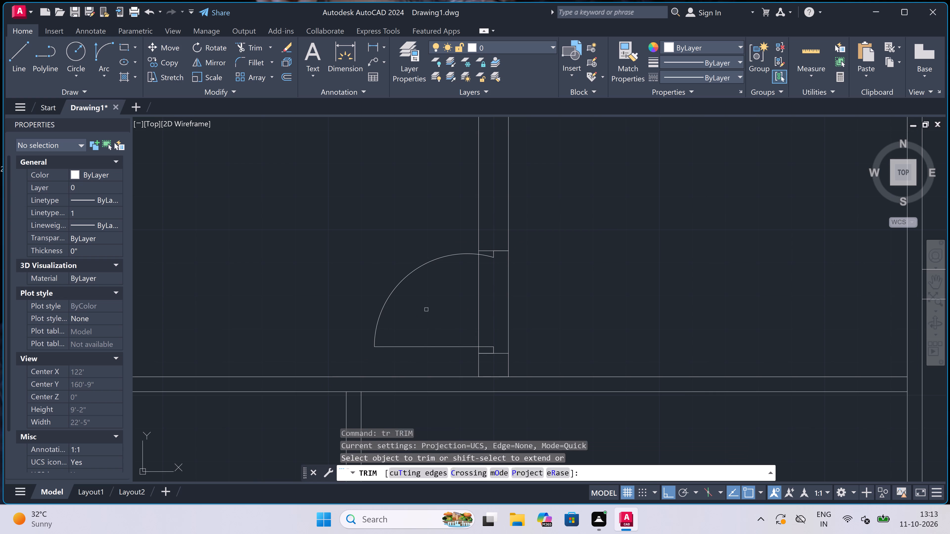
{"action": "left_click_drag", "start_coordinate": [429, 310], "coordinate": [450, 306]}
{"action": "left_click", "coordinate": [587, 278]}
Trim the horizontal partition's lower face between the two lines of the vertical 4.5" partition to clean the T-junction.
{"action": "scroll", "coordinate": [555, 267], "scroll_direction": "down", "scroll_amount": 3}
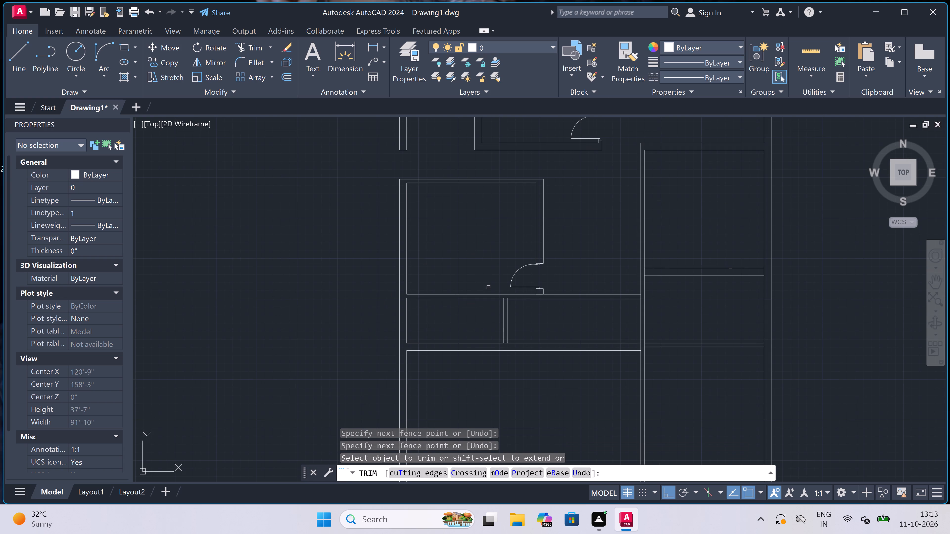
{"action": "scroll", "coordinate": [504, 291], "scroll_direction": "up", "scroll_amount": 3}
{"action": "left_click", "coordinate": [507, 318]}
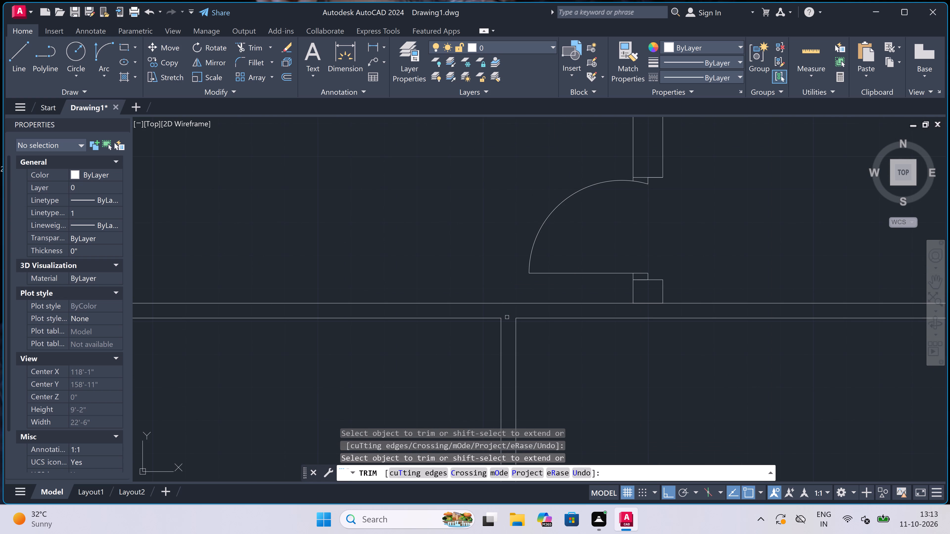
{"action": "key", "text": "Escape"}
Draw a jamb line across the horizontal partition just left of the vertical partition, with a 2" leftward stop and a 2' door leaf downward.
{"action": "key", "text": "l"}
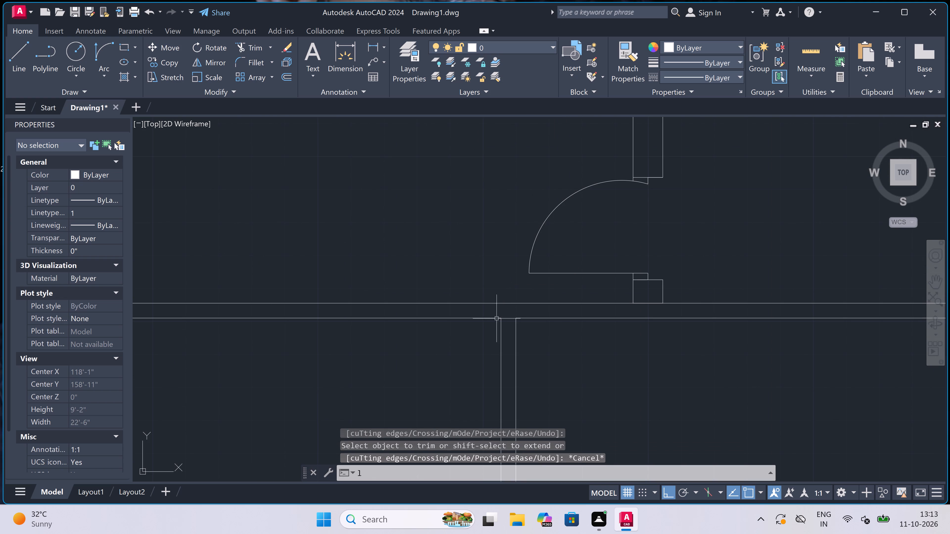
{"action": "key", "text": "space"}
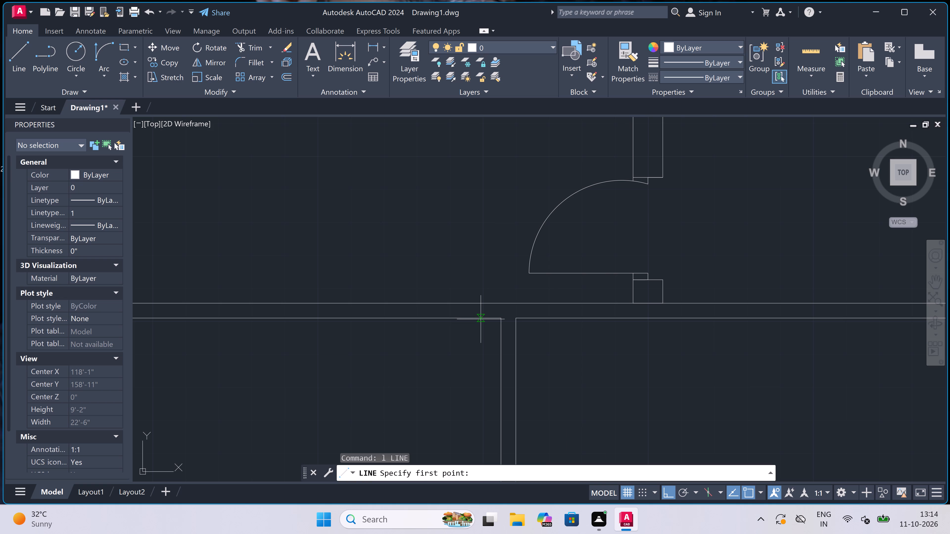
{"action": "left_click", "coordinate": [481, 319]}
{"action": "left_click", "coordinate": [481, 309]}
{"action": "scroll", "coordinate": [481, 309], "scroll_direction": "up", "scroll_amount": 2}
{"action": "left_click", "coordinate": [481, 309]}
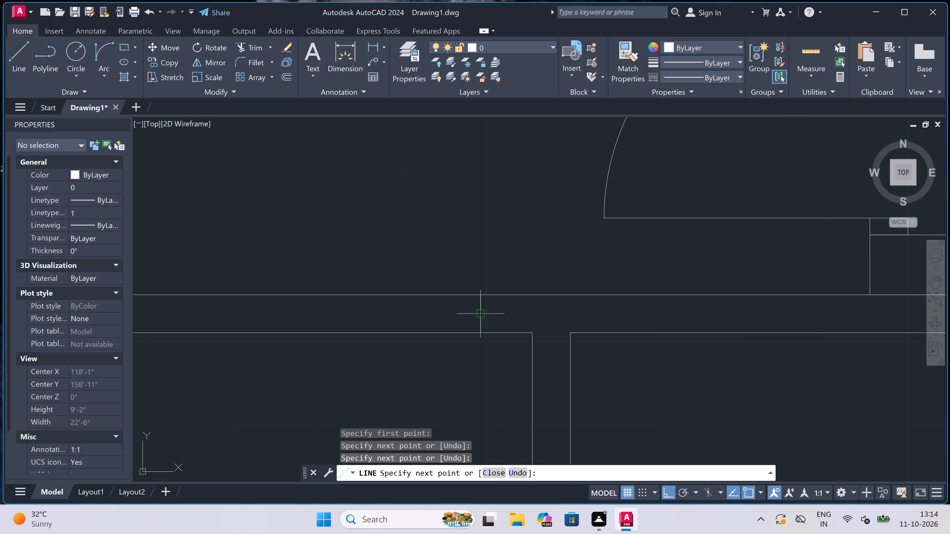
{"action": "type", "text": "2\""}
{"action": "key", "text": "space"}
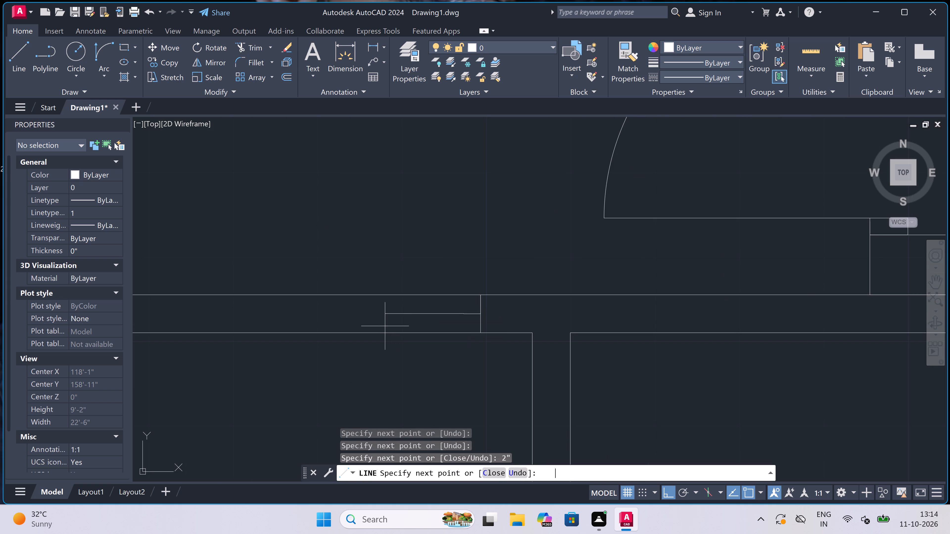
{"action": "scroll", "coordinate": [463, 264], "scroll_direction": "down", "scroll_amount": 2}
{"action": "scroll", "coordinate": [452, 312], "scroll_direction": "up", "scroll_amount": 1}
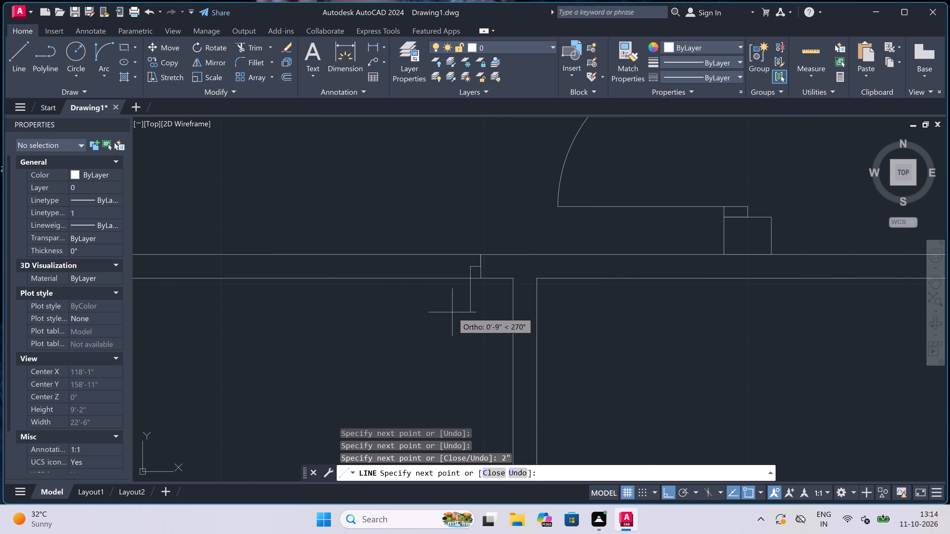
{"action": "type", "text": "2'"}
{"action": "key", "text": "space"}
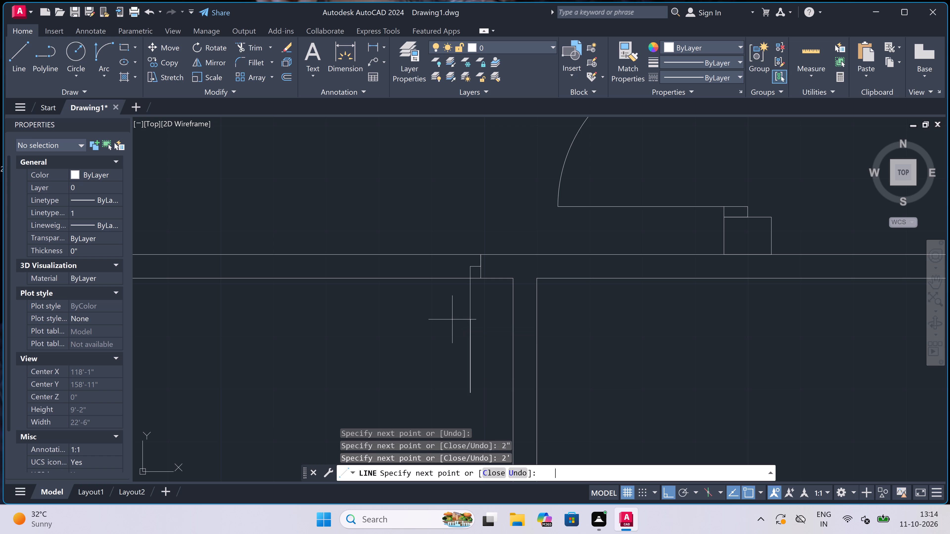
{"action": "key", "text": "Escape"}
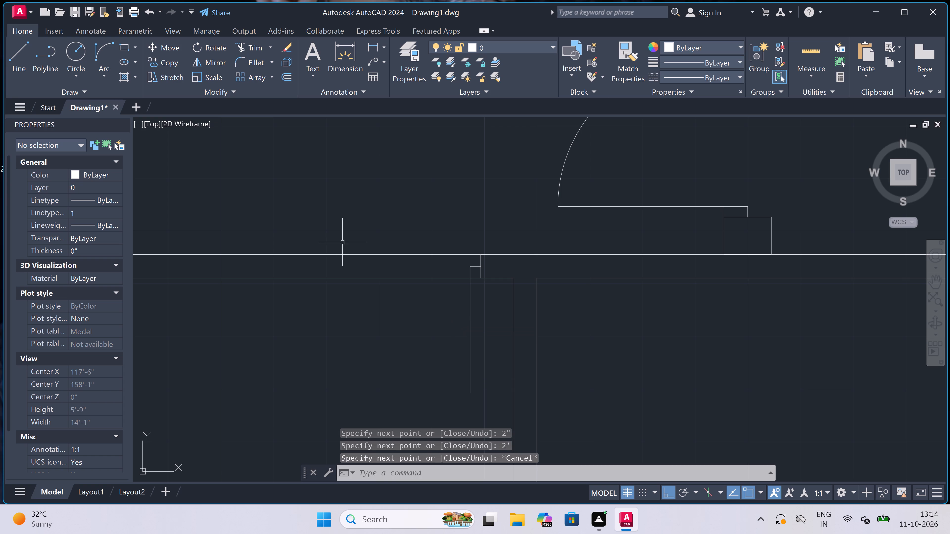
Draw the opposite jamb line across the horizontal partition, left of the 2' door leaf, with a 2" stop pointing toward the leaf.
{"action": "key", "text": "space"}
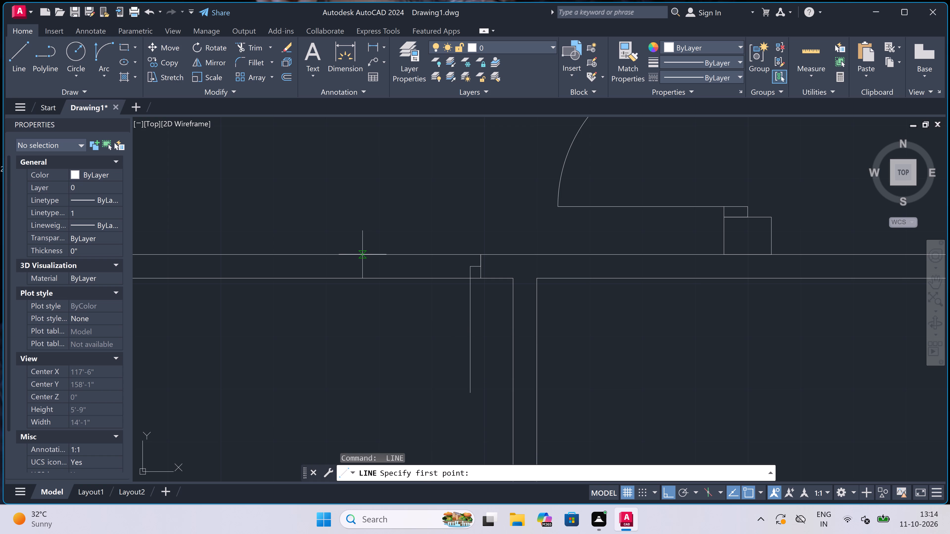
{"action": "left_click", "coordinate": [362, 254]}
{"action": "left_click", "coordinate": [362, 276]}
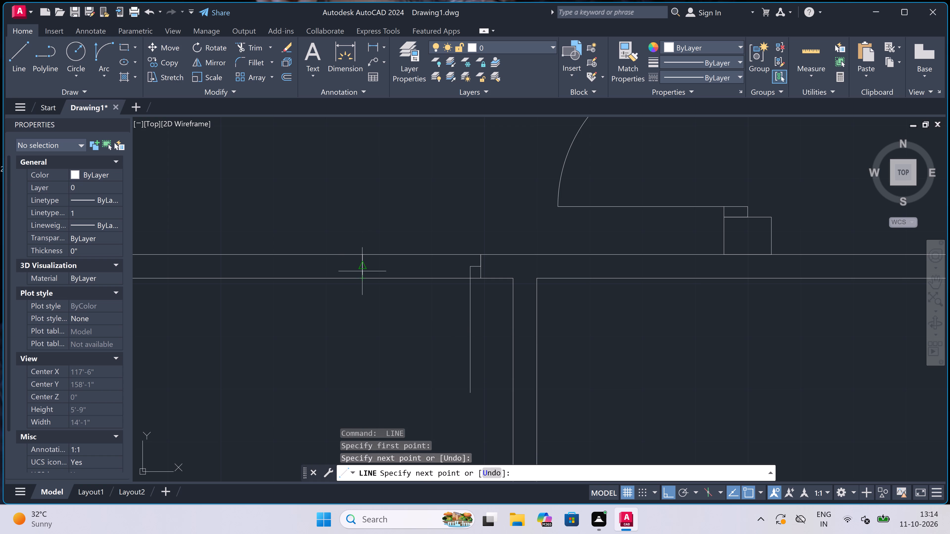
{"action": "left_click", "coordinate": [363, 263]}
{"action": "type", "text": "2\""}
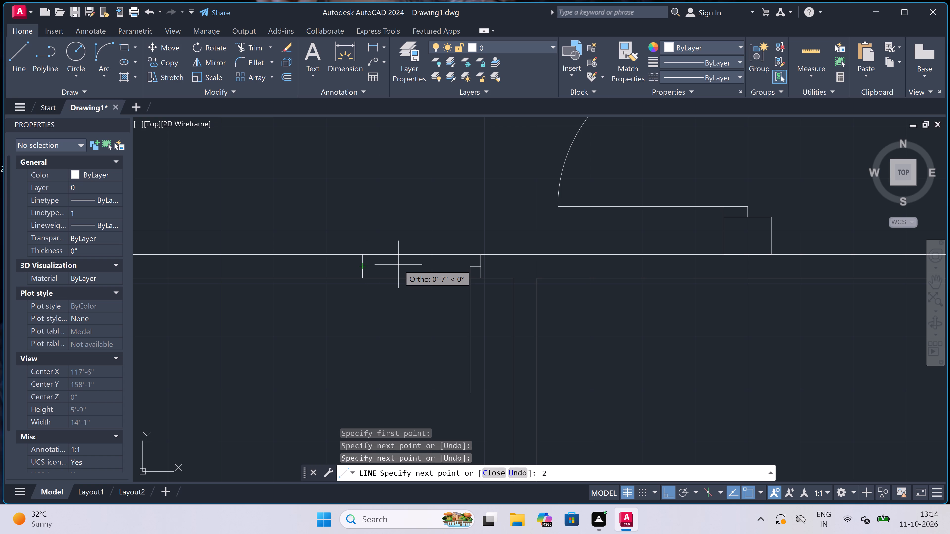
{"action": "key", "text": "space"}
{"action": "key", "text": "Escape"}
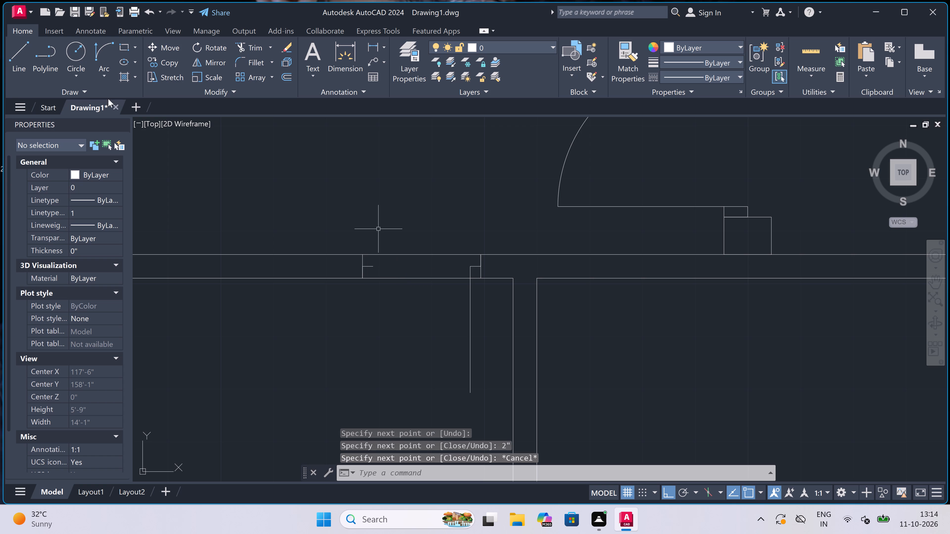
Draw the door swing arc from the free end of the 2' leaf to the end of the opposite jamb's 2" stop.
{"action": "left_click", "coordinate": [102, 45]}
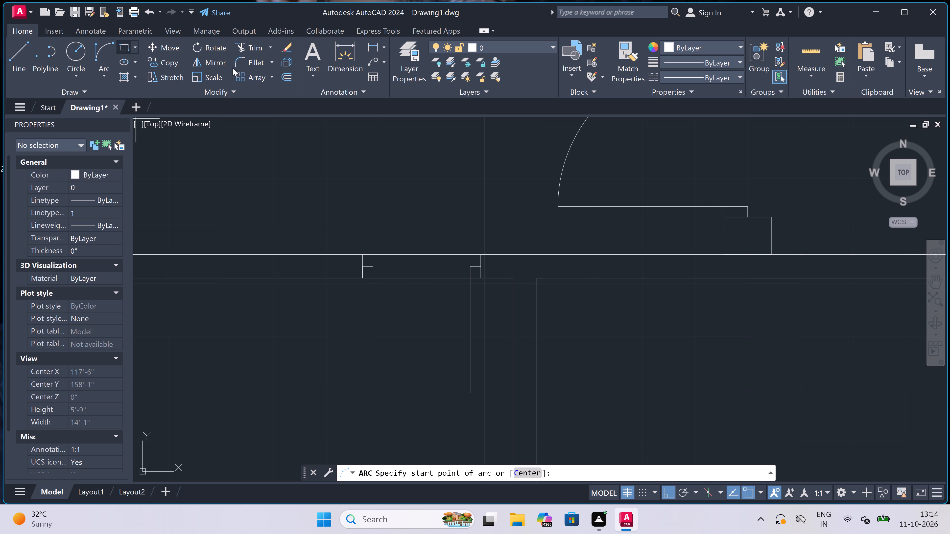
{"action": "left_click", "coordinate": [470, 393]}
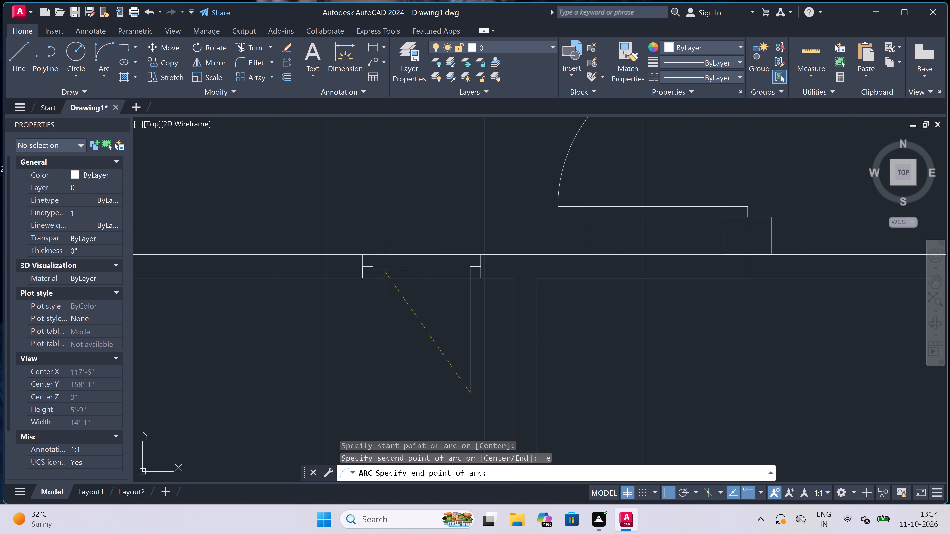
{"action": "left_click", "coordinate": [374, 266]}
{"action": "left_click", "coordinate": [335, 314]}
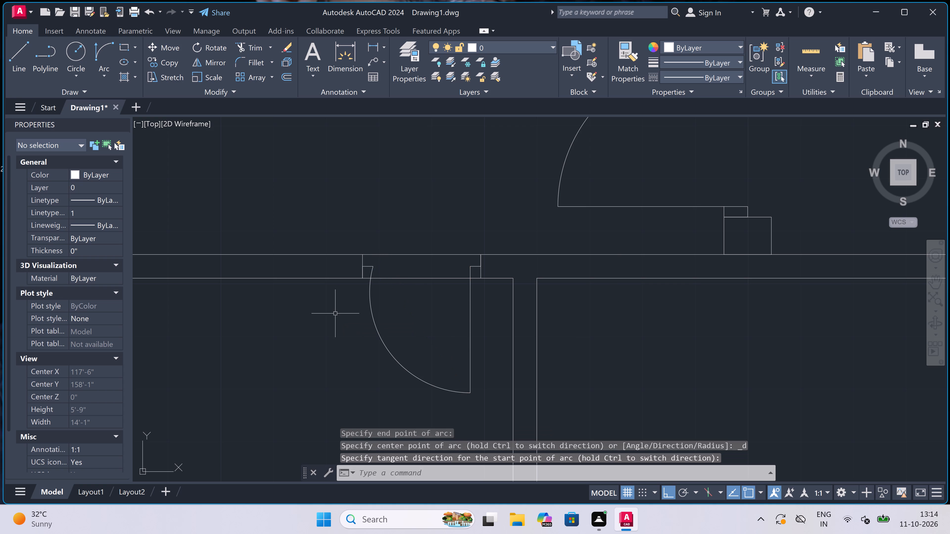
Trim both faces of the horizontal partition between the two jamb lines to open the 2' leaf's doorway.
{"action": "key", "text": "t"}
{"action": "key", "text": "r"}
{"action": "key", "text": "space"}
{"action": "left_click", "coordinate": [444, 182]}
{"action": "left_click", "coordinate": [439, 321]}
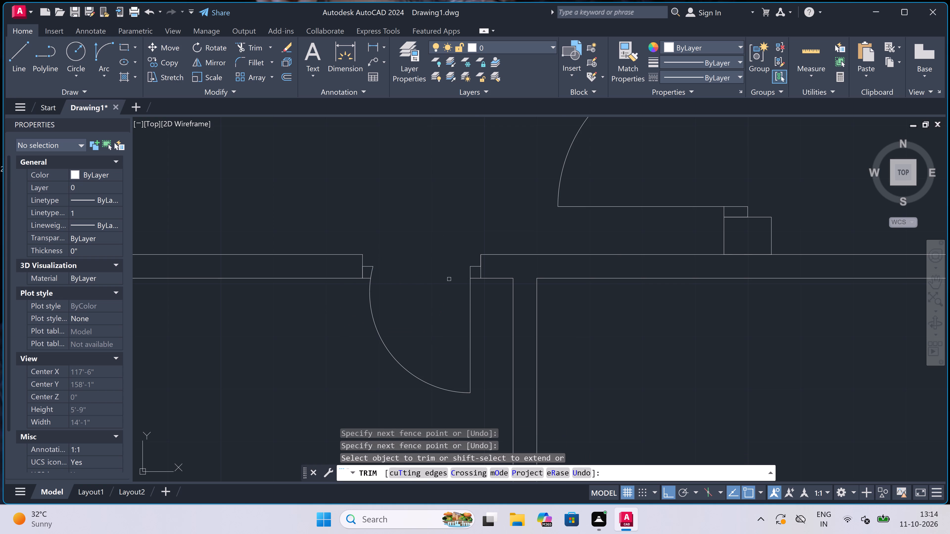
{"action": "scroll", "coordinate": [458, 245], "scroll_direction": "down", "scroll_amount": 3}
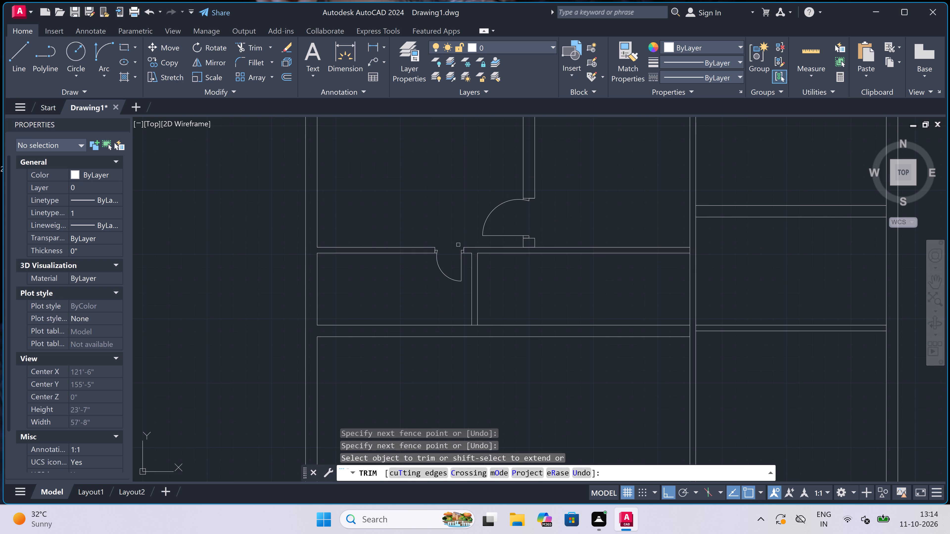
{"action": "key", "text": "Escape"}
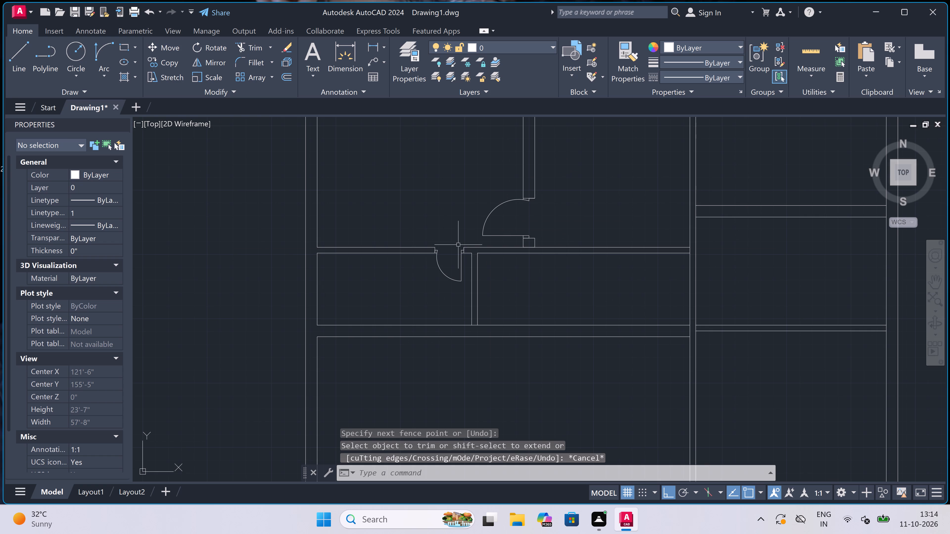
Draw a second vertical 4.5" partition 8'8" right of the existing one, from the lower wall up to the horizontal partition's upper face.
{"action": "scroll", "coordinate": [459, 245], "scroll_direction": "down", "scroll_amount": 1}
{"action": "scroll", "coordinate": [487, 243], "scroll_direction": "up", "scroll_amount": 3}
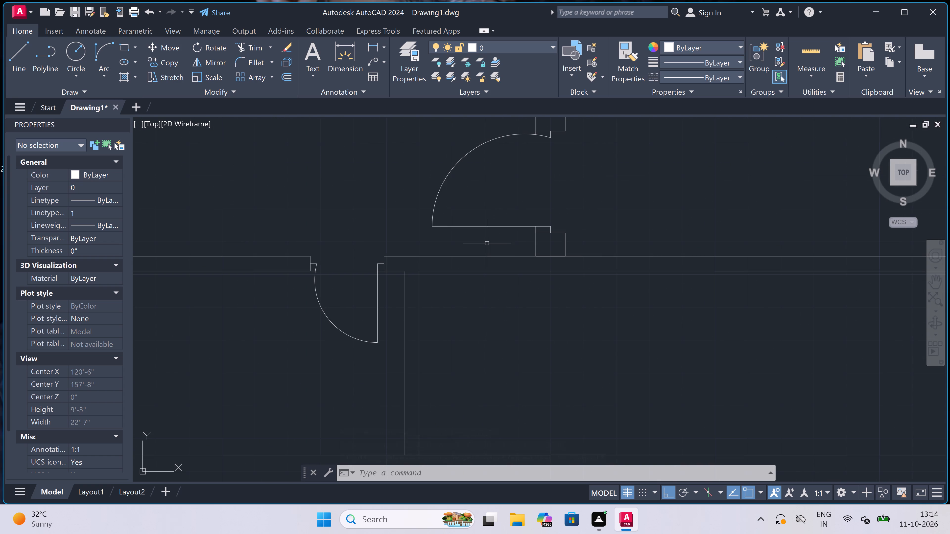
{"action": "key", "text": "l"}
{"action": "key", "text": "space"}
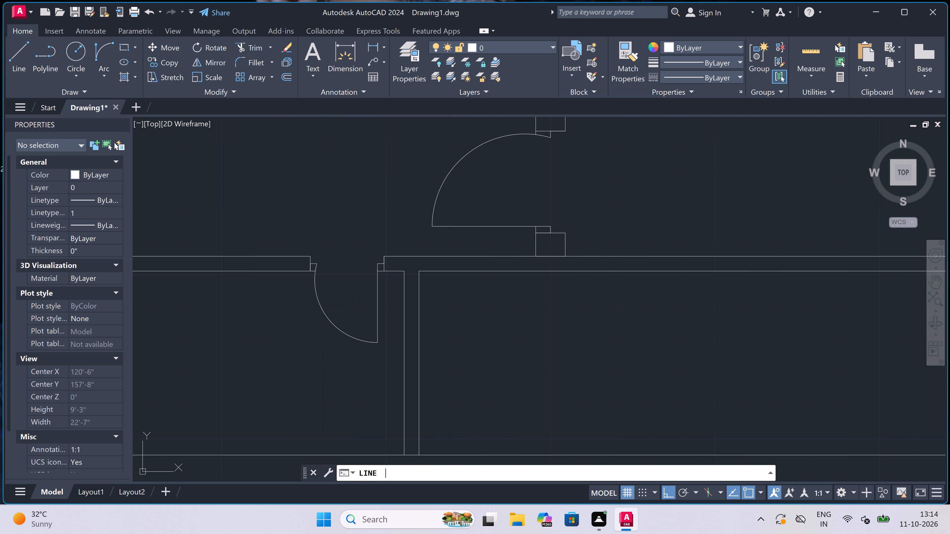
{"action": "left_click", "coordinate": [418, 269]}
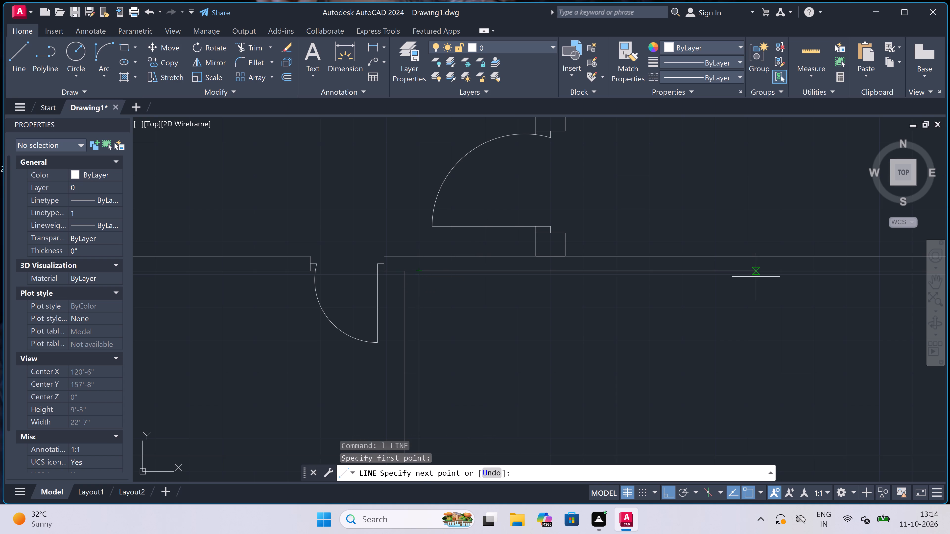
{"action": "type", "text": "8'8\""}
{"action": "key", "text": "space"}
{"action": "scroll", "coordinate": [699, 327], "scroll_direction": "down", "scroll_amount": 2}
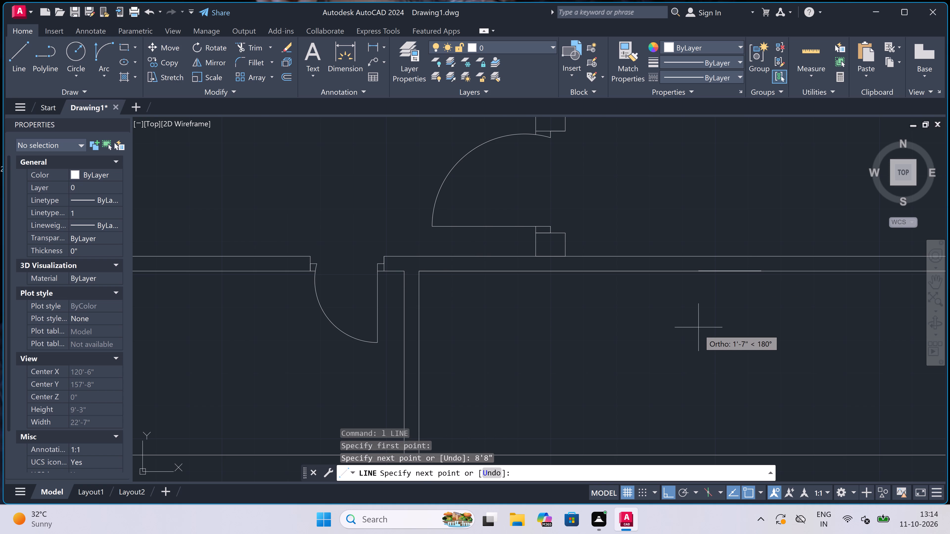
{"action": "scroll", "coordinate": [698, 327], "scroll_direction": "down", "scroll_amount": 1}
{"action": "scroll", "coordinate": [721, 337], "scroll_direction": "up", "scroll_amount": 1}
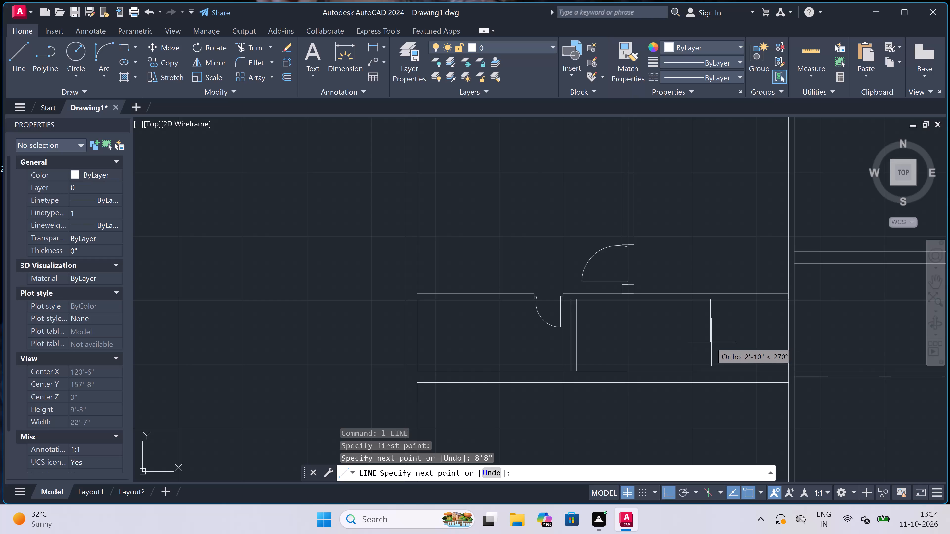
{"action": "scroll", "coordinate": [709, 341], "scroll_direction": "up", "scroll_amount": 1}
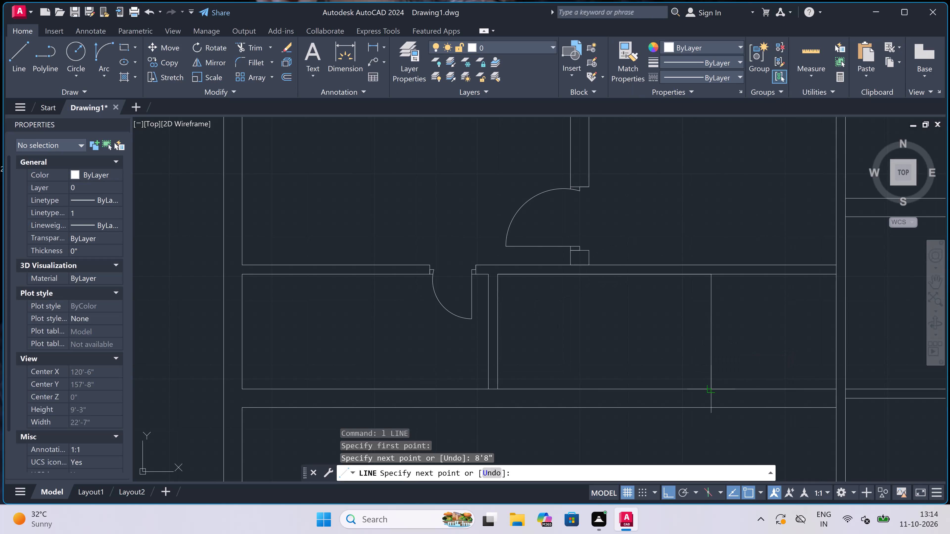
{"action": "left_click", "coordinate": [711, 388]}
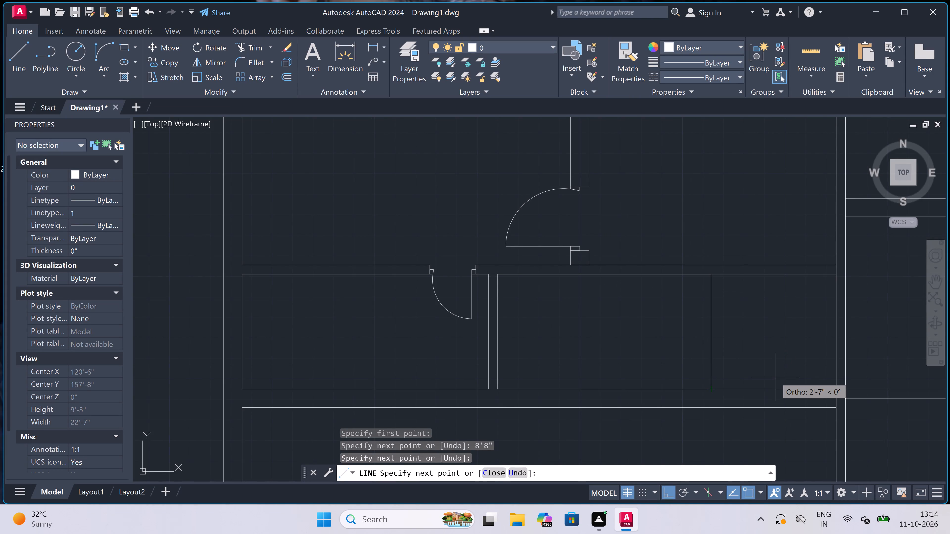
{"action": "type", "text": "4.5\""}
{"action": "key", "text": "space"}
{"action": "scroll", "coordinate": [726, 264], "scroll_direction": "up", "scroll_amount": 1}
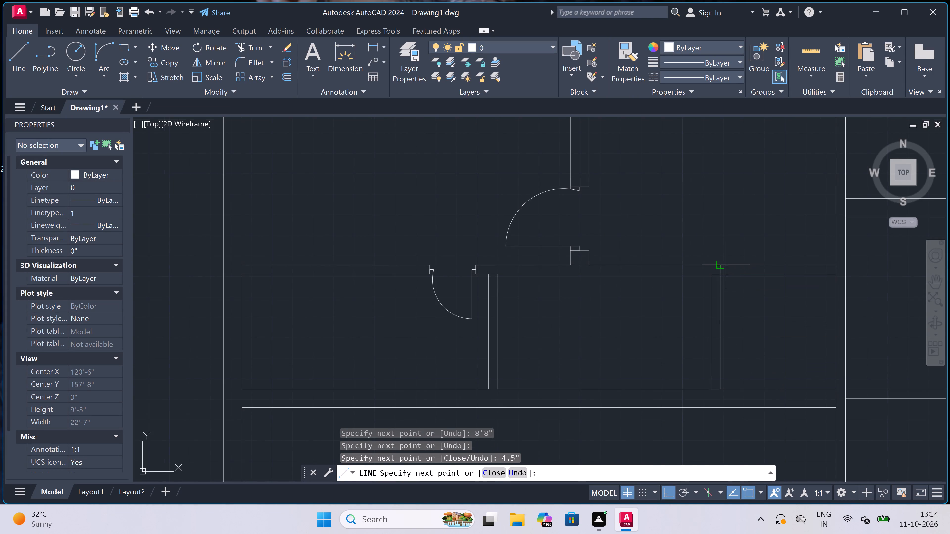
{"action": "scroll", "coordinate": [726, 264], "scroll_direction": "up", "scroll_amount": 1}
{"action": "left_click", "coordinate": [715, 267]}
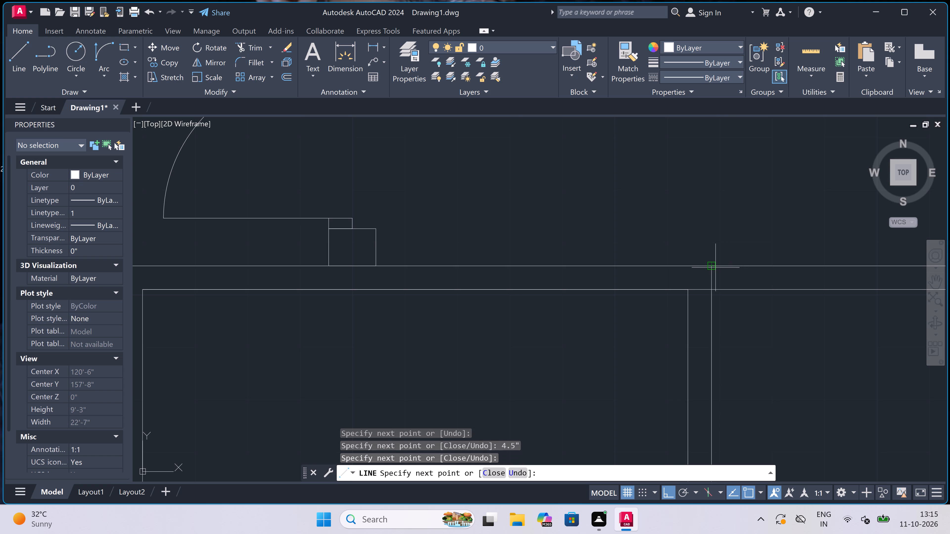
{"action": "key", "text": "Escape"}
Trim the horizontal partition beyond the new vertical partition and its lower face inside the junction to form a clean corner.
{"action": "scroll", "coordinate": [595, 267], "scroll_direction": "down", "scroll_amount": 5}
{"action": "scroll", "coordinate": [618, 266], "scroll_direction": "up", "scroll_amount": 4}
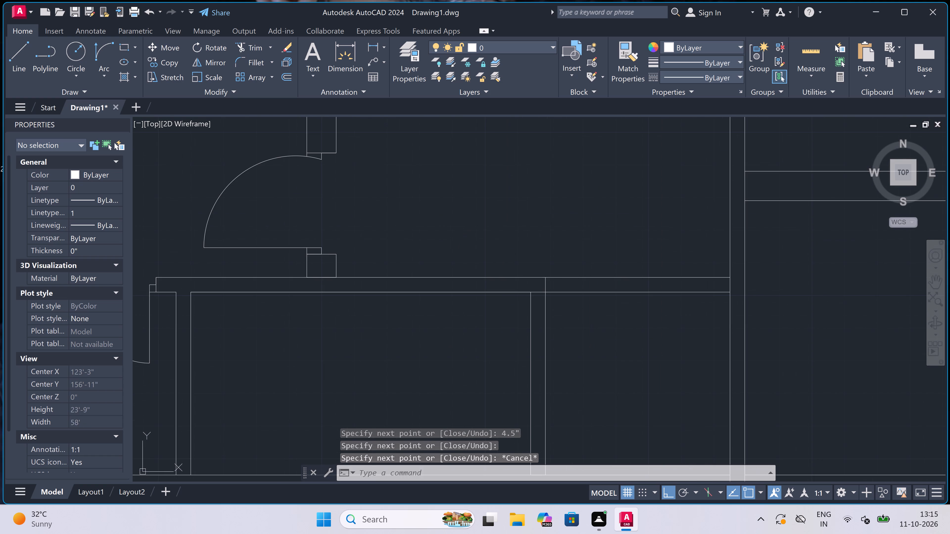
{"action": "key", "text": "t"}
{"action": "key", "text": "r"}
{"action": "key", "text": "space"}
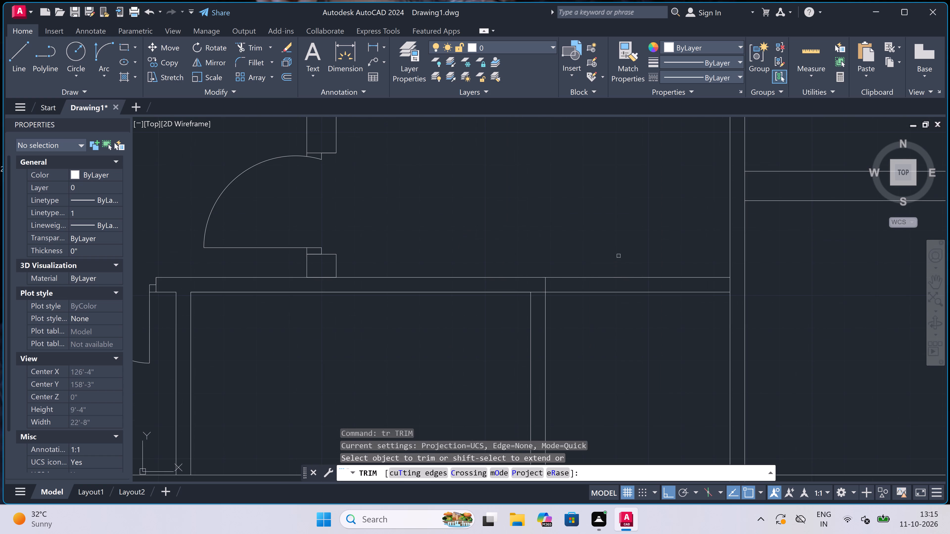
{"action": "left_click", "coordinate": [623, 243]}
{"action": "left_click", "coordinate": [623, 353]}
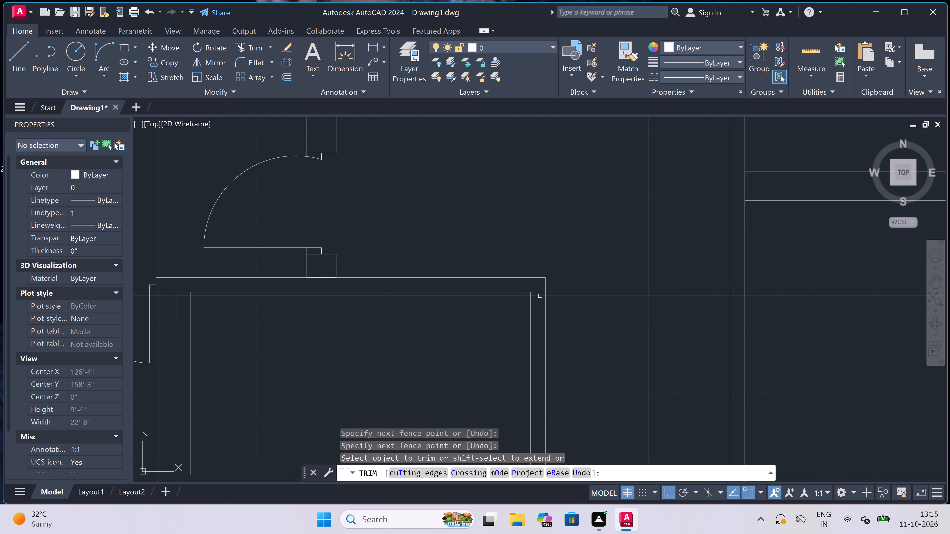
{"action": "scroll", "coordinate": [541, 294], "scroll_direction": "up", "scroll_amount": 1}
{"action": "left_click", "coordinate": [541, 289]}
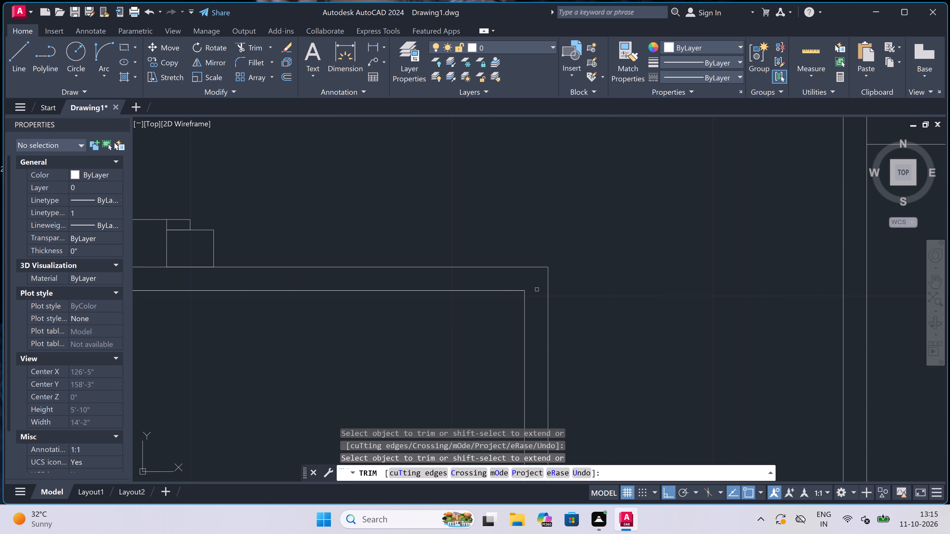
{"action": "key", "text": "Escape"}
Erase the duplicate line overlapping the horizontal partition's lower face between the two vertical partitions.
{"action": "left_click", "coordinate": [484, 289]}
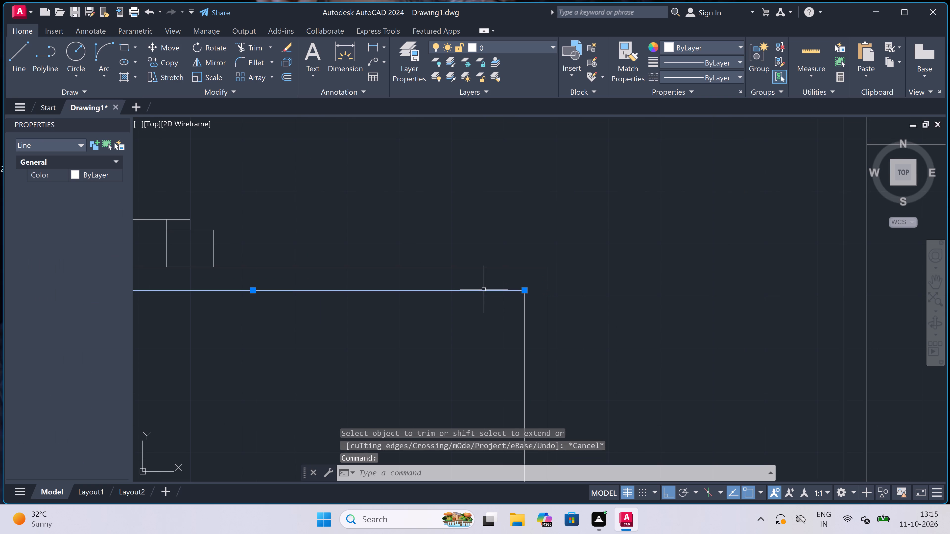
{"action": "key", "text": "Delete"}
Draw a jamb line across the new vertical partition near its lower end, with a 2" upward stop and a 2' door leaf leftward.
{"action": "scroll", "coordinate": [532, 269], "scroll_direction": "down", "scroll_amount": 3}
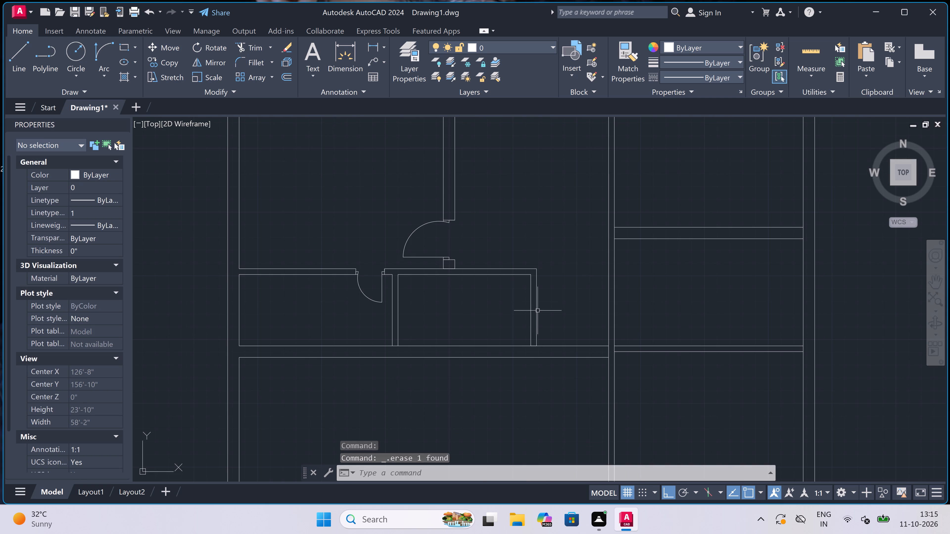
{"action": "key", "text": "l"}
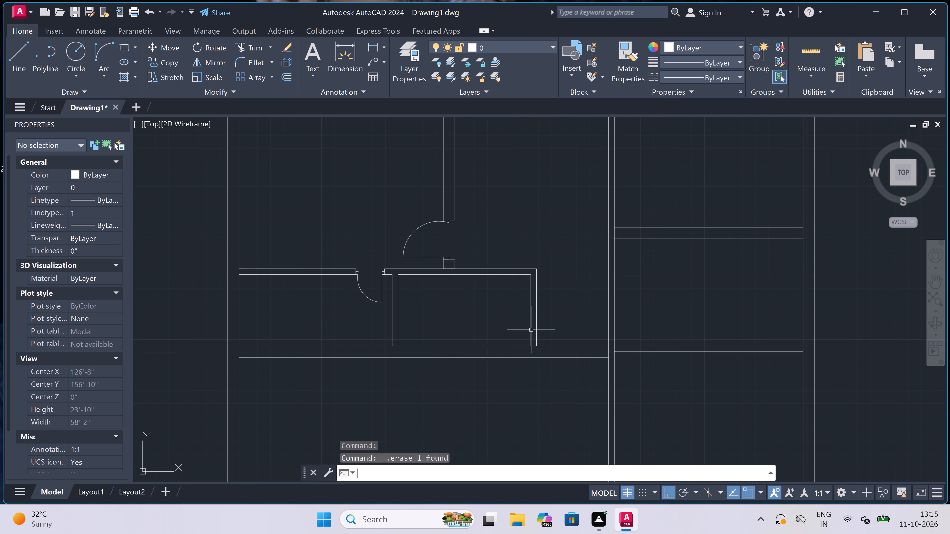
{"action": "key", "text": "space"}
{"action": "scroll", "coordinate": [529, 330], "scroll_direction": "up", "scroll_amount": 2}
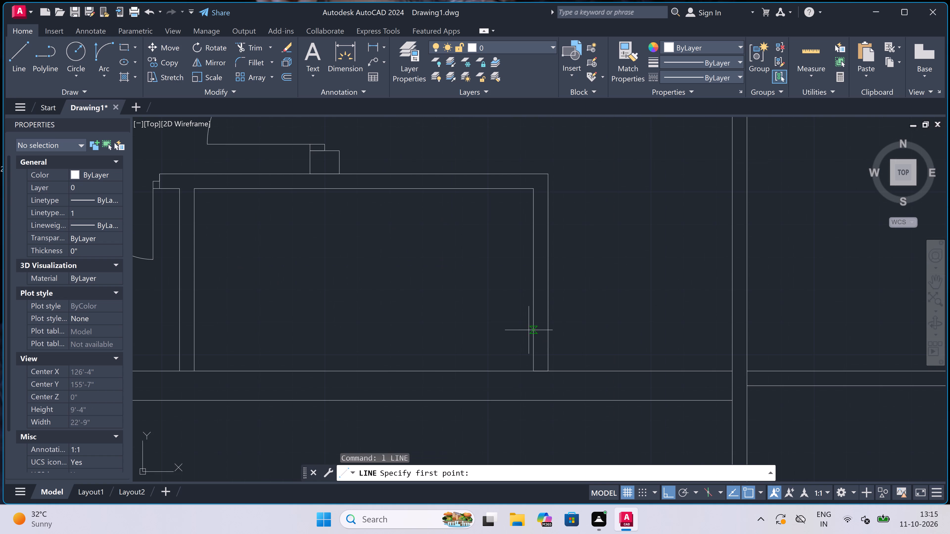
{"action": "scroll", "coordinate": [537, 355], "scroll_direction": "up", "scroll_amount": 2}
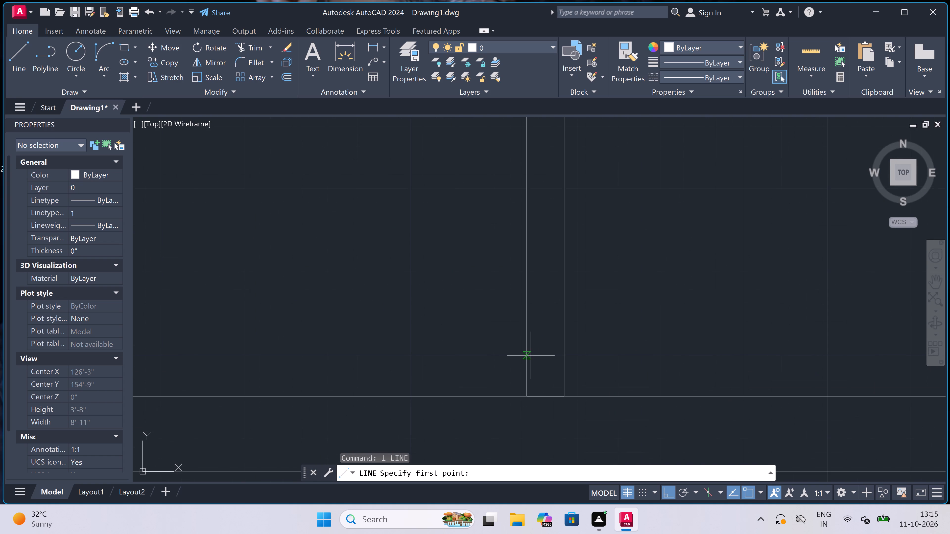
{"action": "left_click", "coordinate": [530, 361]}
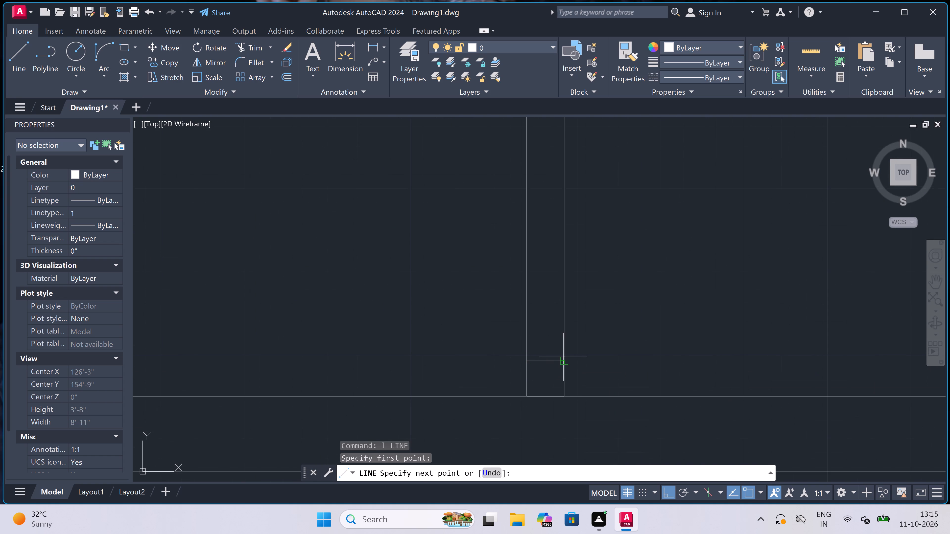
{"action": "left_click", "coordinate": [564, 357]}
{"action": "left_click", "coordinate": [548, 357]}
{"action": "type", "text": "2\""}
{"action": "key", "text": "space"}
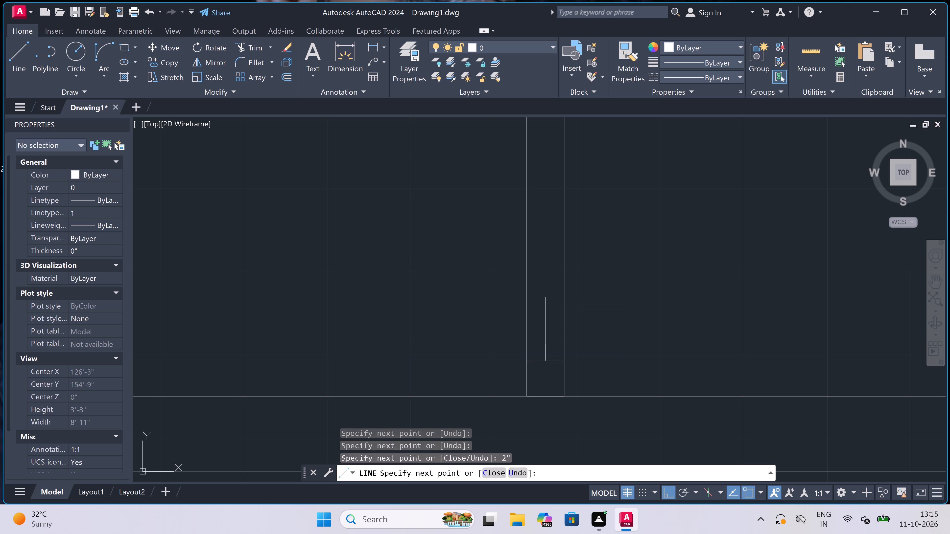
{"action": "type", "text": "2'"}
{"action": "key", "text": "space"}
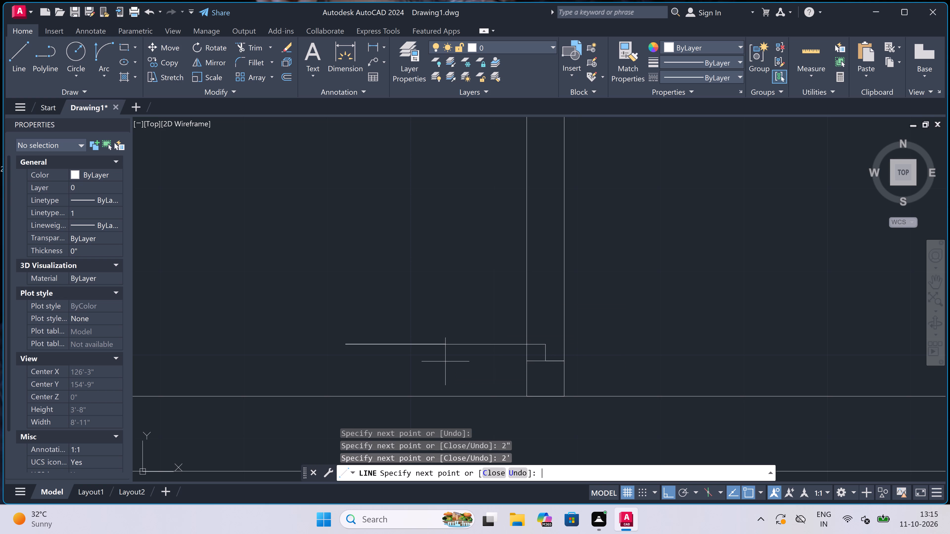
{"action": "key", "text": "Escape"}
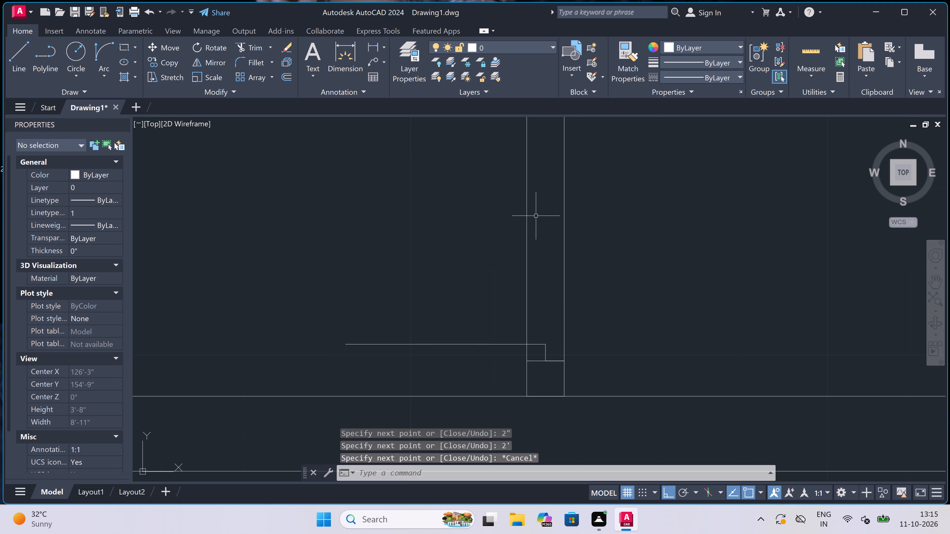
Draw the upper jamb line across the right-hand vertical partition above the door leaf, with a 2" downward stop from its midpoint.
{"action": "key", "text": "space"}
{"action": "left_click", "coordinate": [533, 195]}
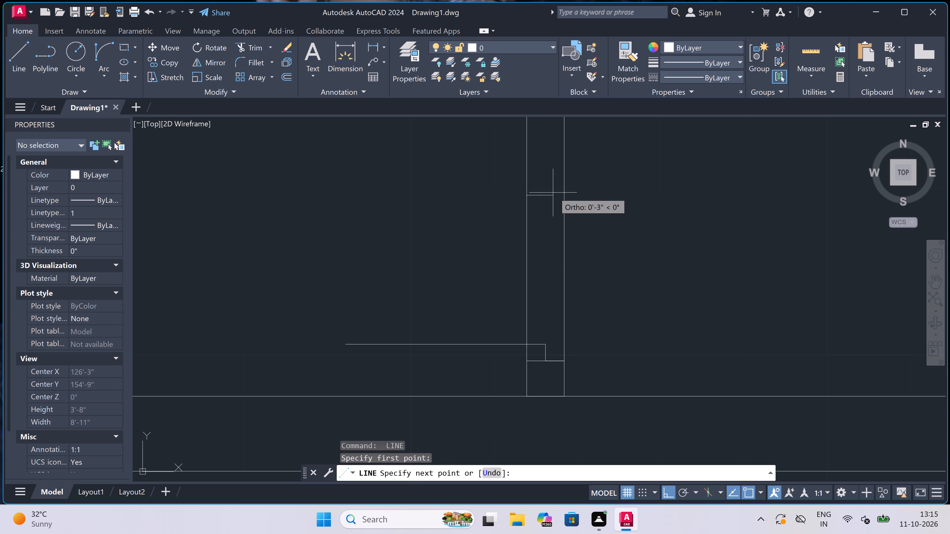
{"action": "left_click", "coordinate": [561, 195]}
{"action": "left_click", "coordinate": [544, 192]}
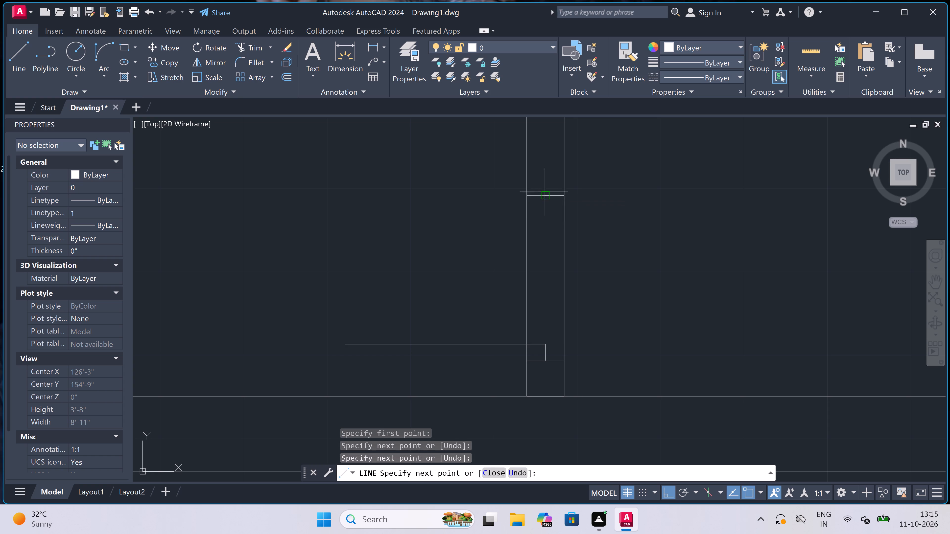
{"action": "type", "text": "2\""}
{"action": "key", "text": "space"}
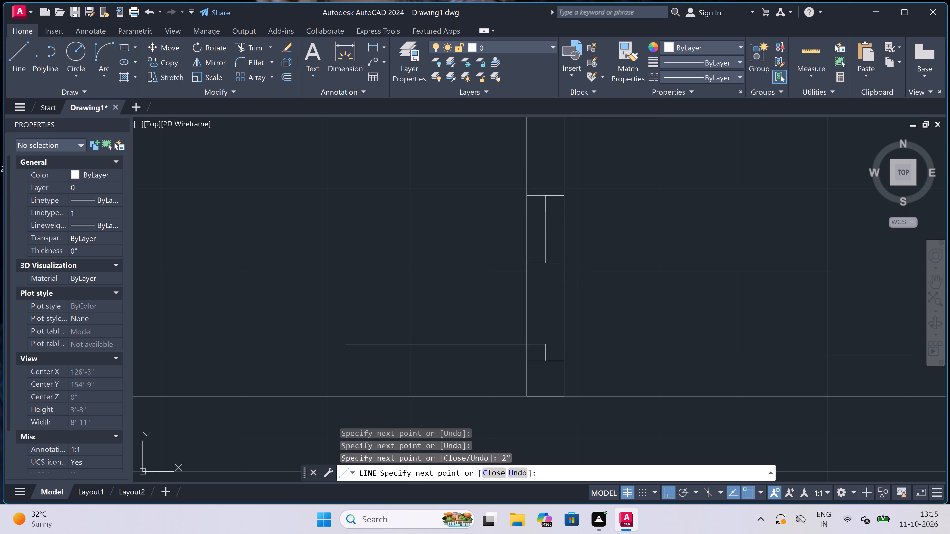
{"action": "key", "text": "Escape"}
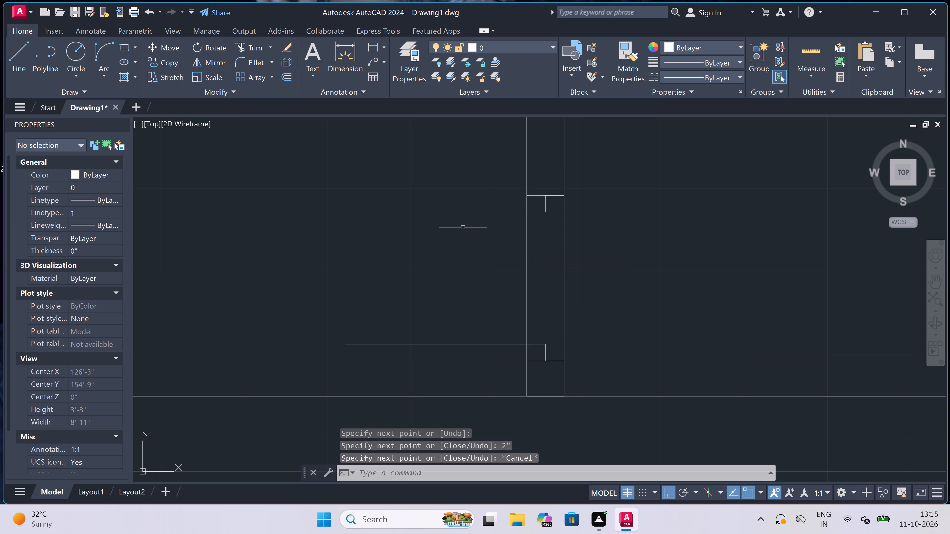
Draw the door swing arc from the 2' leaf's free end to the tip of the upper jamb's stop.
{"action": "left_click", "coordinate": [104, 47]}
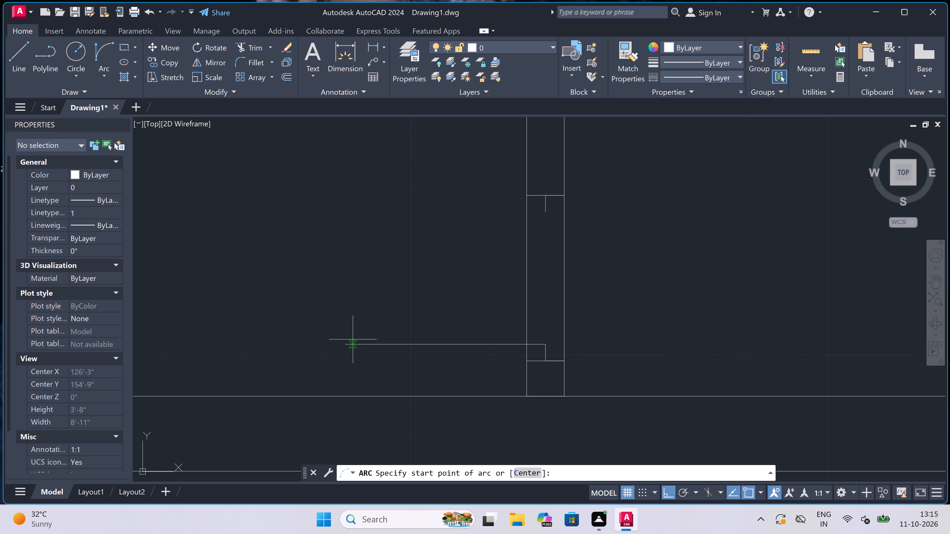
{"action": "left_click", "coordinate": [349, 346]}
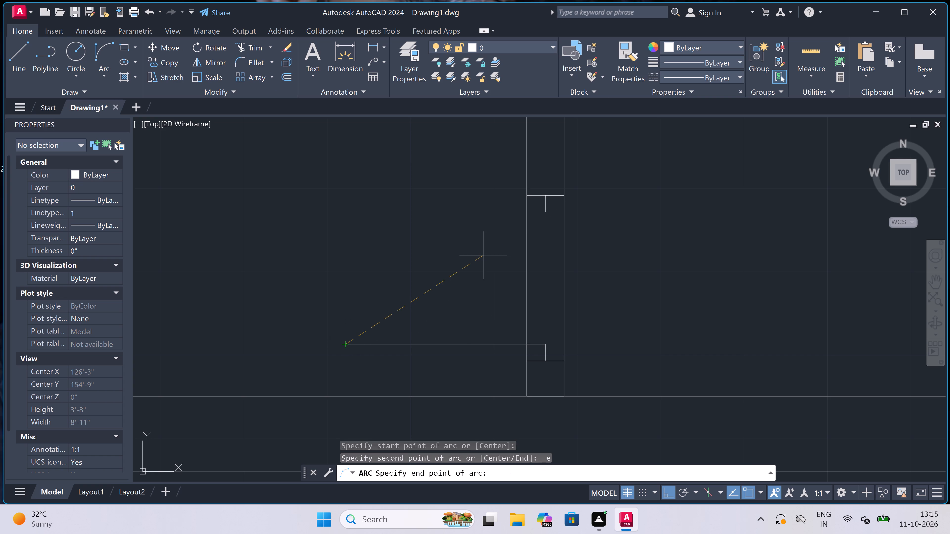
{"action": "left_click", "coordinate": [542, 210]}
{"action": "left_click", "coordinate": [406, 210]}
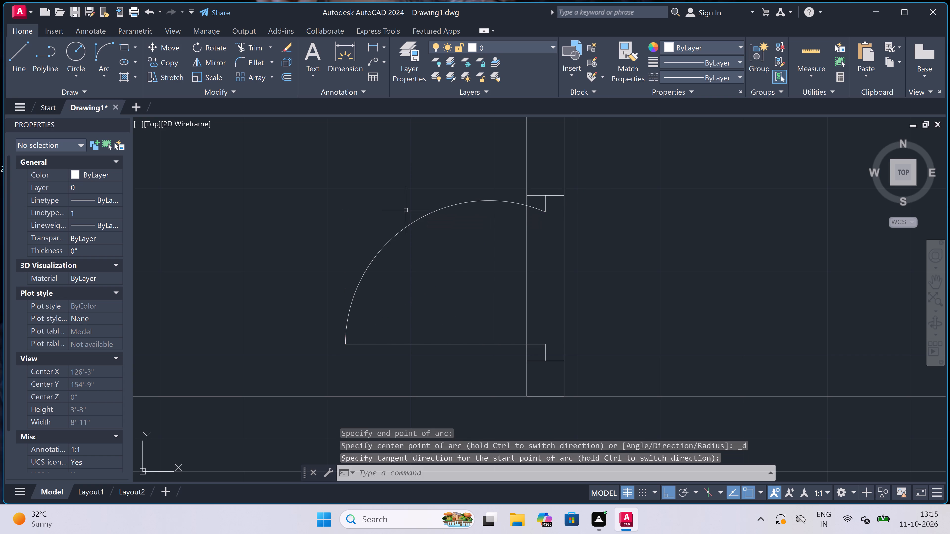
Trim both faces of the vertical partition between the two jambs to clear the door opening.
{"action": "type", "text": "tr"}
{"action": "key", "text": "space"}
{"action": "left_click_drag", "start_coordinate": [474, 274], "coordinate": [478, 276]}
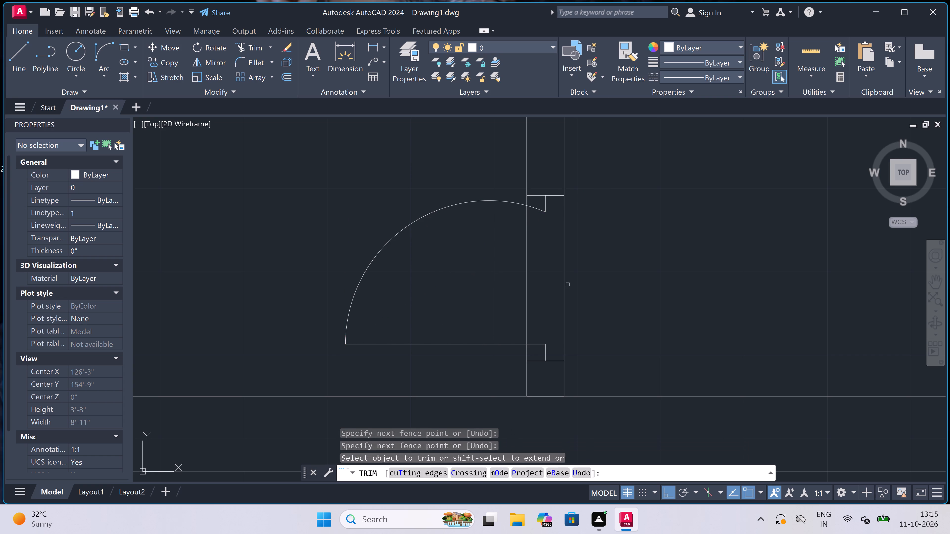
{"action": "left_click", "coordinate": [641, 286]}
{"action": "left_click", "coordinate": [550, 286]}
{"action": "left_click", "coordinate": [484, 286]}
{"action": "left_click", "coordinate": [491, 282]}
{"action": "left_click", "coordinate": [645, 275]}
Trim the lower wall's upper line beneath the short partition stub to open the junction.
{"action": "scroll", "coordinate": [487, 290], "scroll_direction": "down", "scroll_amount": 3}
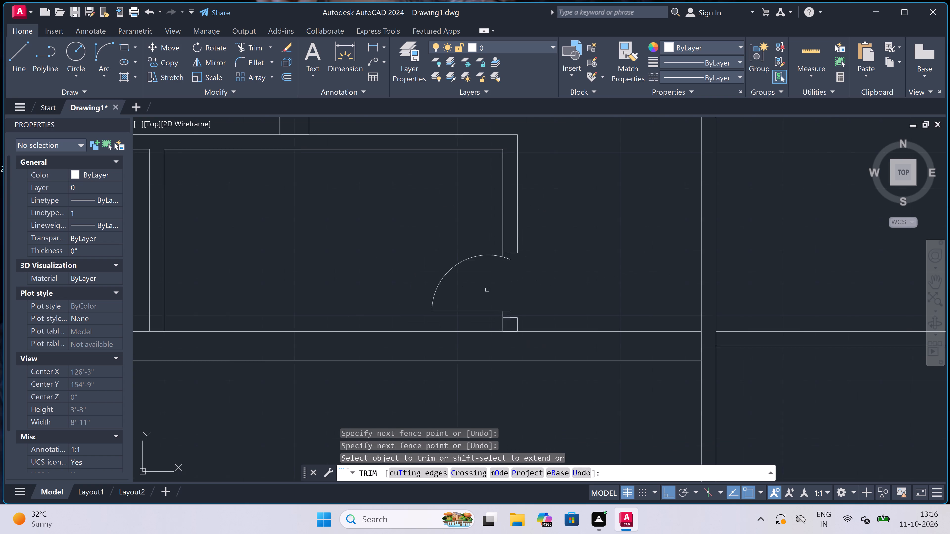
{"action": "scroll", "coordinate": [492, 335], "scroll_direction": "up", "scroll_amount": 2}
{"action": "scroll", "coordinate": [504, 295], "scroll_direction": "up", "scroll_amount": 1}
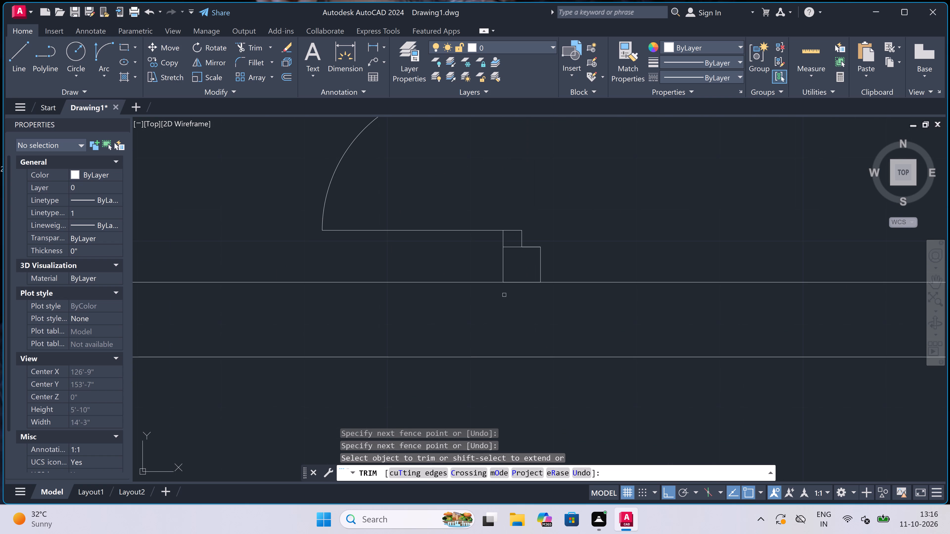
{"action": "left_click", "coordinate": [514, 274]}
{"action": "left_click", "coordinate": [520, 297]}
{"action": "key", "text": "Escape"}
Draw a 2' window in the left outer wall of the small left room, with end lines across the wall and a centre line.
{"action": "scroll", "coordinate": [520, 297], "scroll_direction": "down", "scroll_amount": 5}
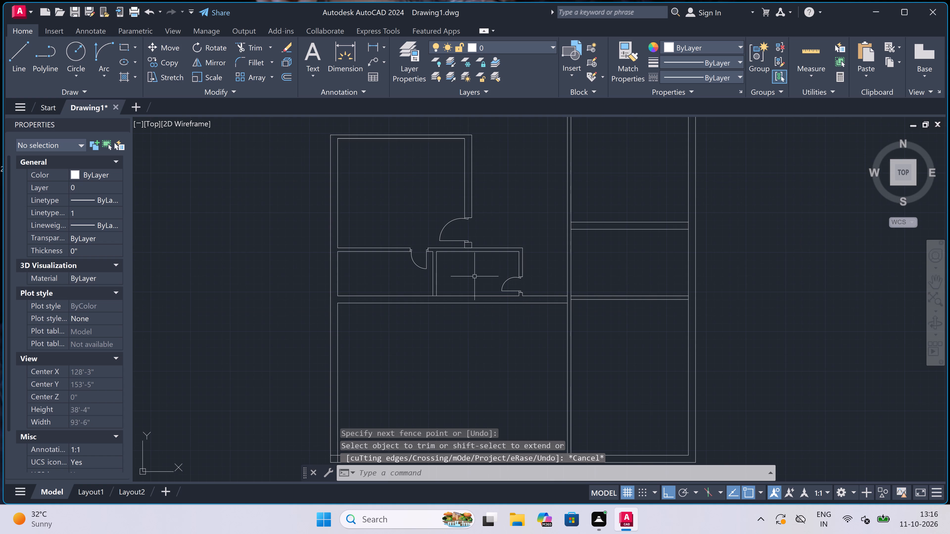
{"action": "scroll", "coordinate": [298, 275], "scroll_direction": "up", "scroll_amount": 3}
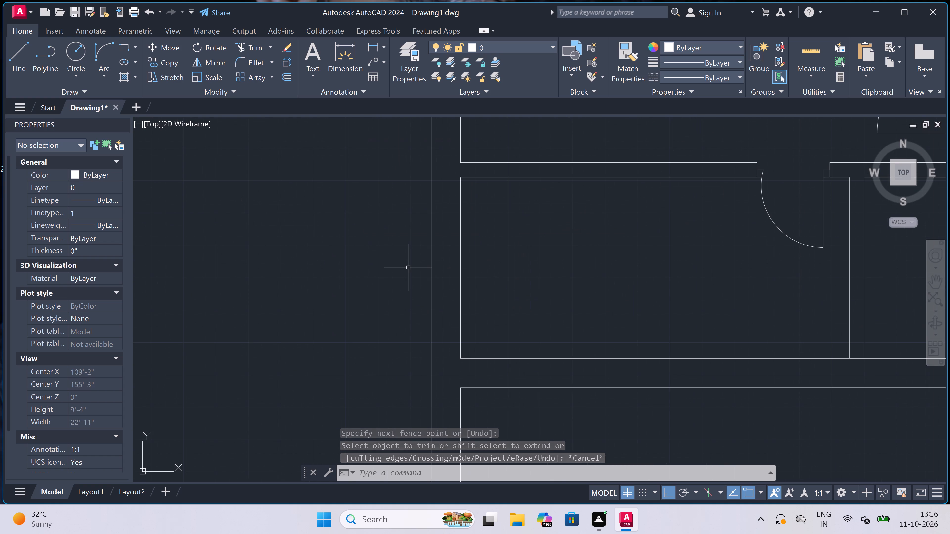
{"action": "key", "text": "l"}
{"action": "key", "text": "space"}
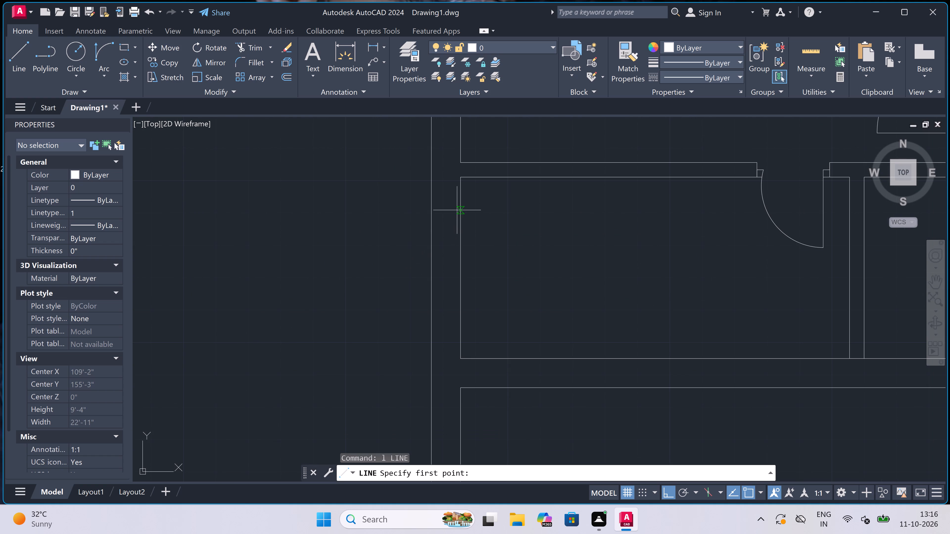
{"action": "left_click", "coordinate": [458, 209]}
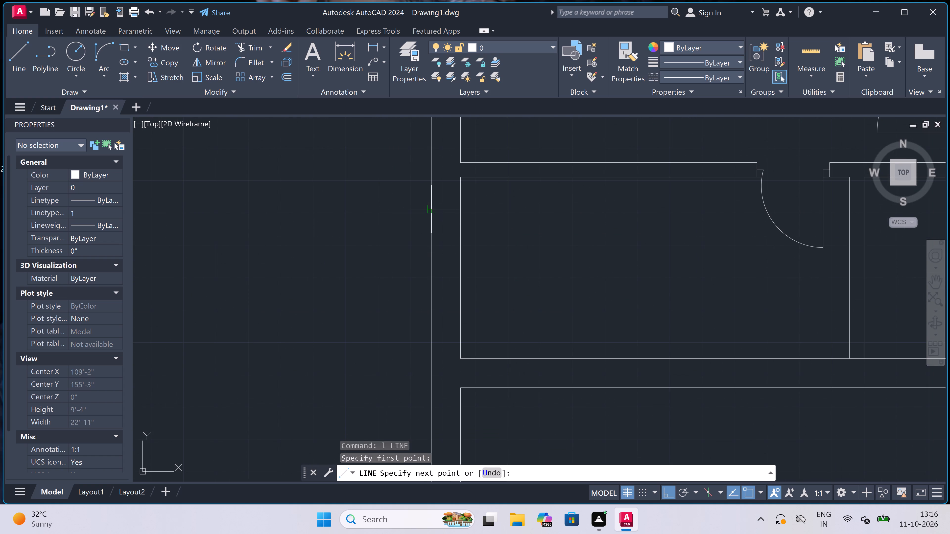
{"action": "left_click", "coordinate": [430, 208]}
{"action": "left_click", "coordinate": [446, 209]}
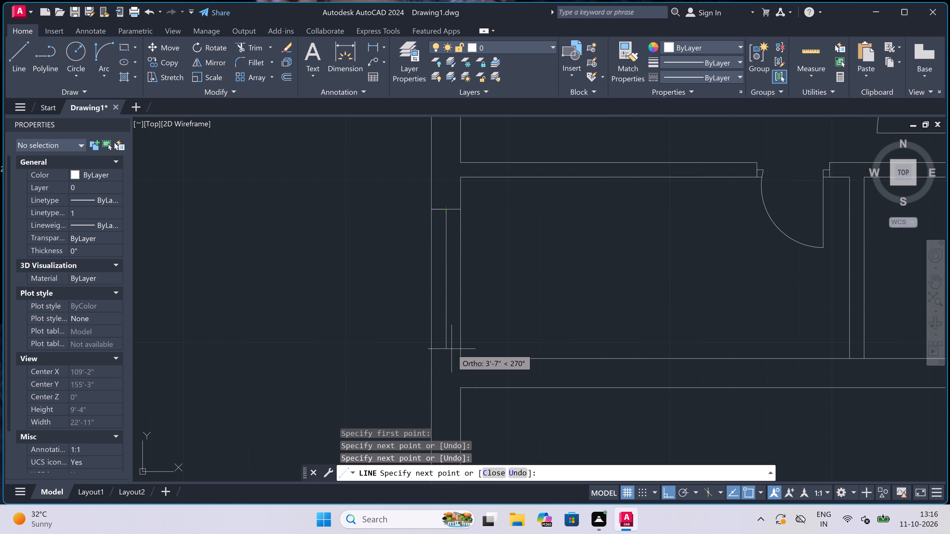
{"action": "type", "text": "2'"}
{"action": "key", "text": "space"}
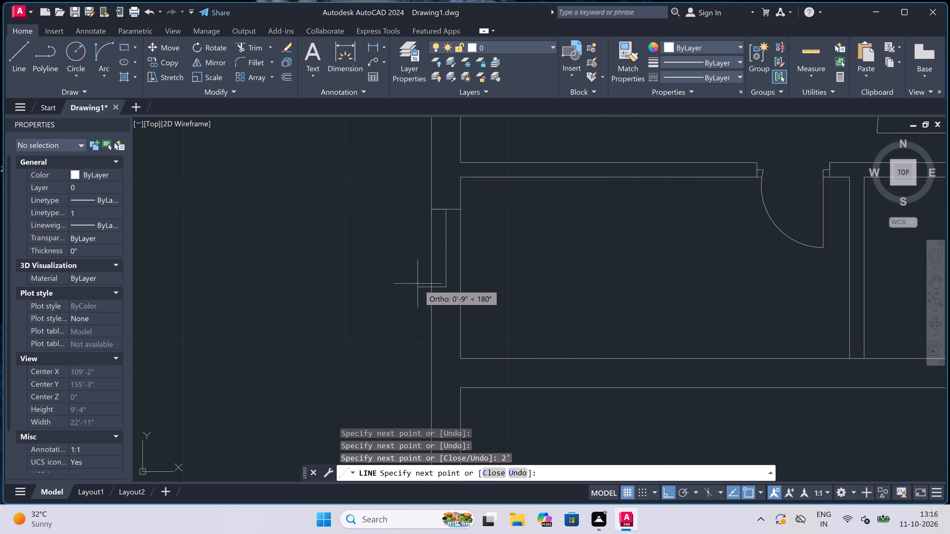
{"action": "left_click", "coordinate": [431, 287]}
{"action": "left_click", "coordinate": [457, 285]}
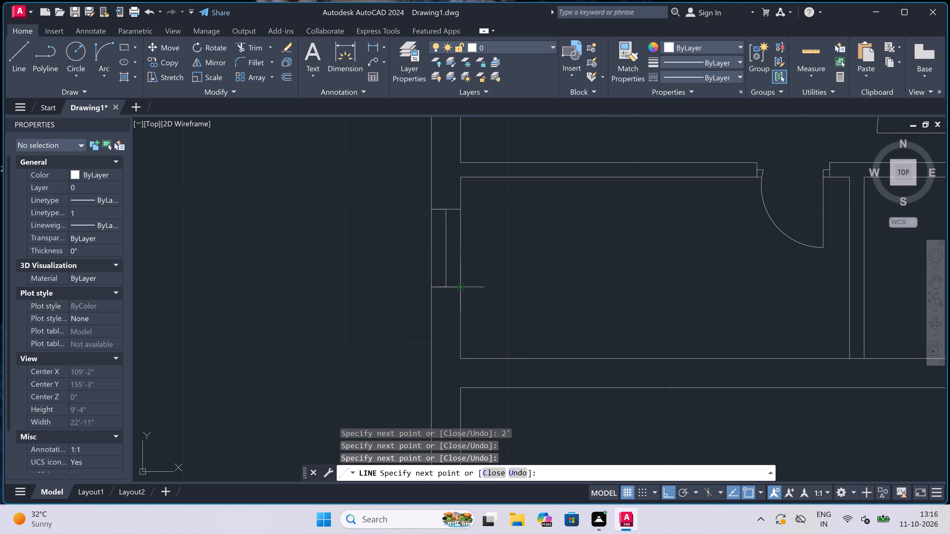
{"action": "key", "text": "Escape"}
Draw a 2' window in the vertical partition between the two small rooms, with end lines across it and a centre line.
{"action": "scroll", "coordinate": [340, 259], "scroll_direction": "down", "scroll_amount": 3}
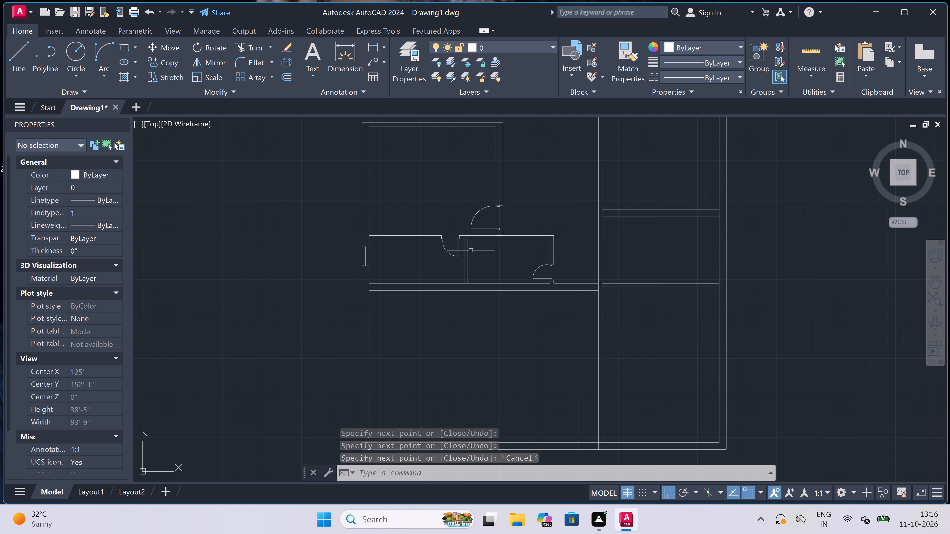
{"action": "key", "text": "space"}
{"action": "scroll", "coordinate": [464, 248], "scroll_direction": "up", "scroll_amount": 2}
{"action": "left_click", "coordinate": [465, 257]}
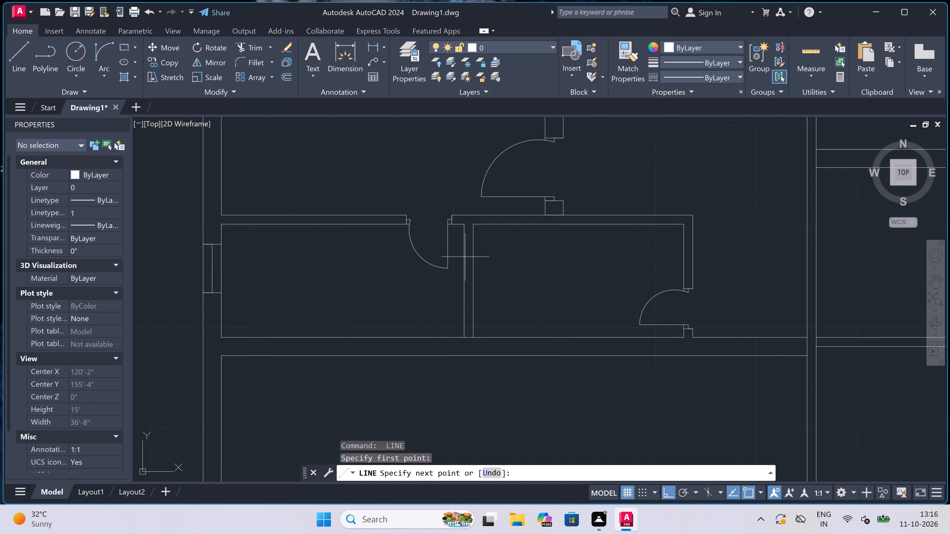
{"action": "scroll", "coordinate": [466, 257], "scroll_direction": "up", "scroll_amount": 2}
{"action": "left_click", "coordinate": [482, 258]}
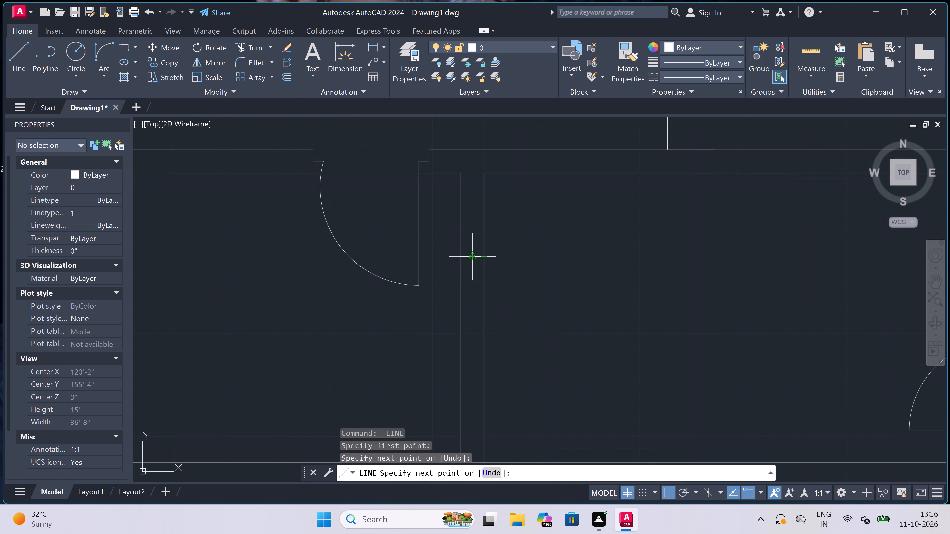
{"action": "left_click", "coordinate": [470, 259]}
{"action": "type", "text": "2'"}
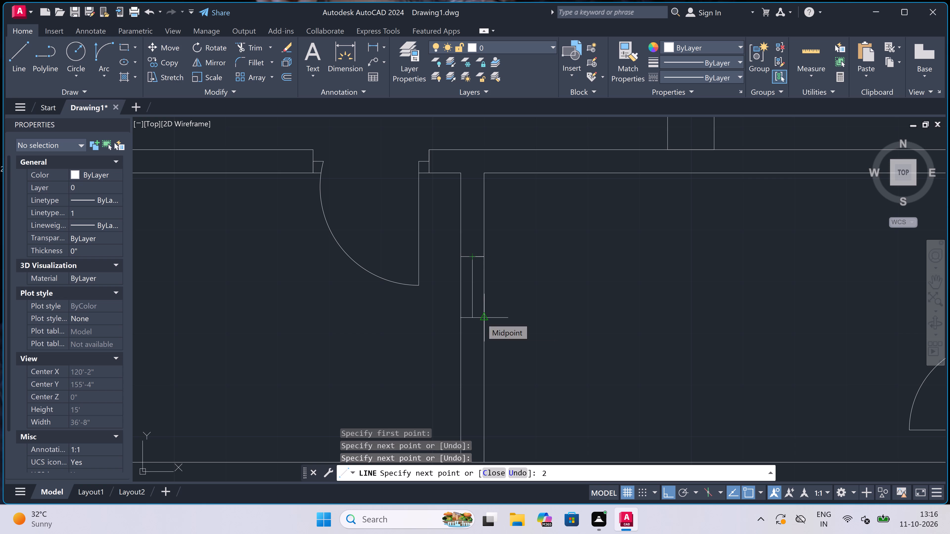
{"action": "key", "text": "space"}
{"action": "scroll", "coordinate": [482, 415], "scroll_direction": "up", "scroll_amount": 2}
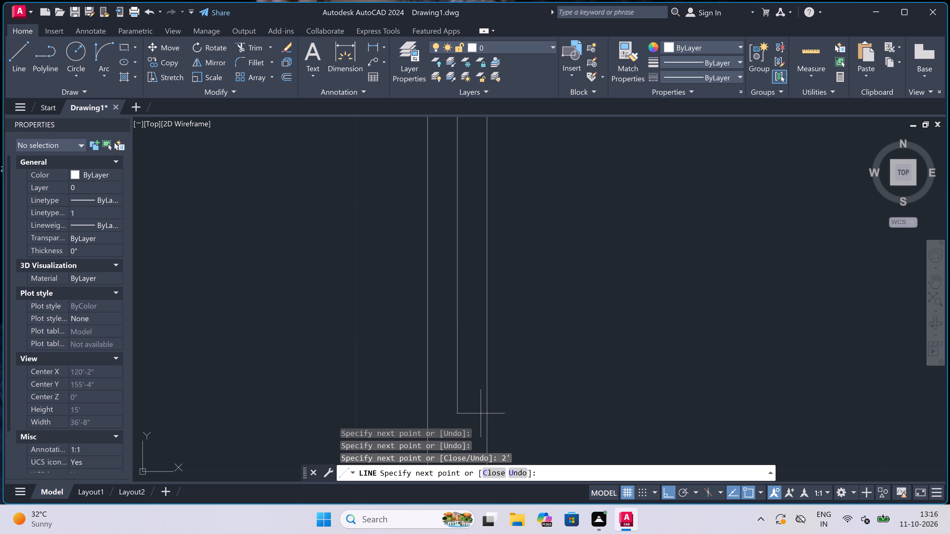
{"action": "left_click", "coordinate": [487, 324]}
{"action": "left_click", "coordinate": [428, 330]}
{"action": "key", "text": "Escape"}
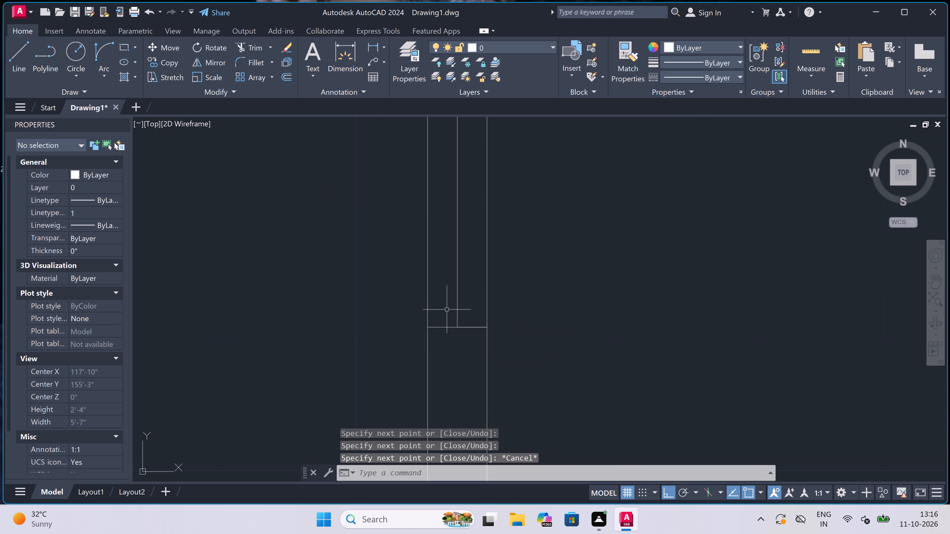
Draw a 2" downward stop from the midpoint of the left outer wall's end at the entrance gap.
{"action": "scroll", "coordinate": [447, 310], "scroll_direction": "down", "scroll_amount": 8}
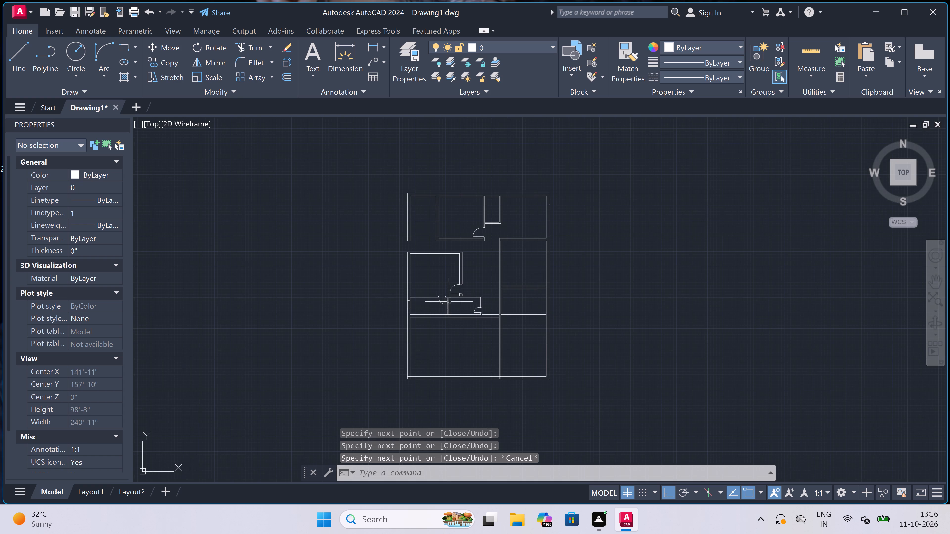
{"action": "scroll", "coordinate": [415, 167], "scroll_direction": "up", "scroll_amount": 3}
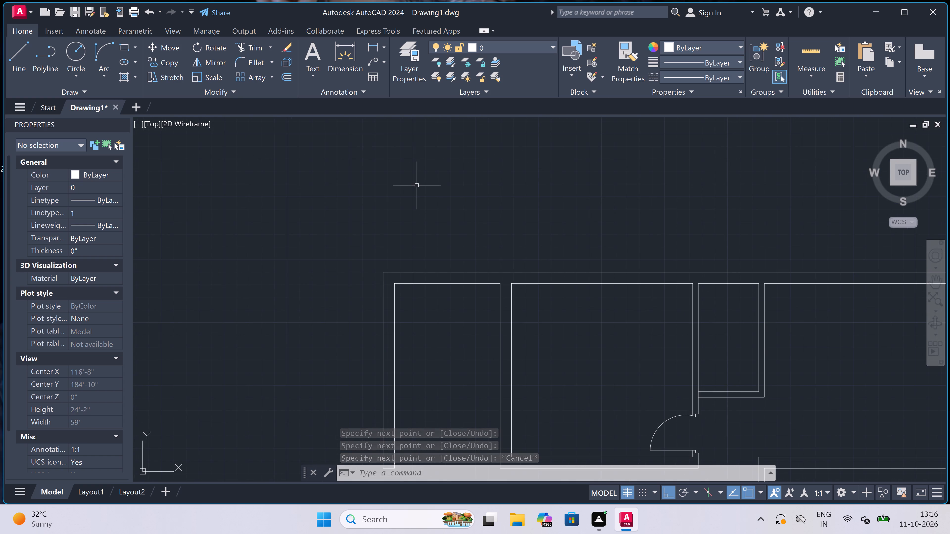
{"action": "scroll", "coordinate": [417, 187], "scroll_direction": "down", "scroll_amount": 4}
{"action": "scroll", "coordinate": [409, 228], "scroll_direction": "up", "scroll_amount": 3}
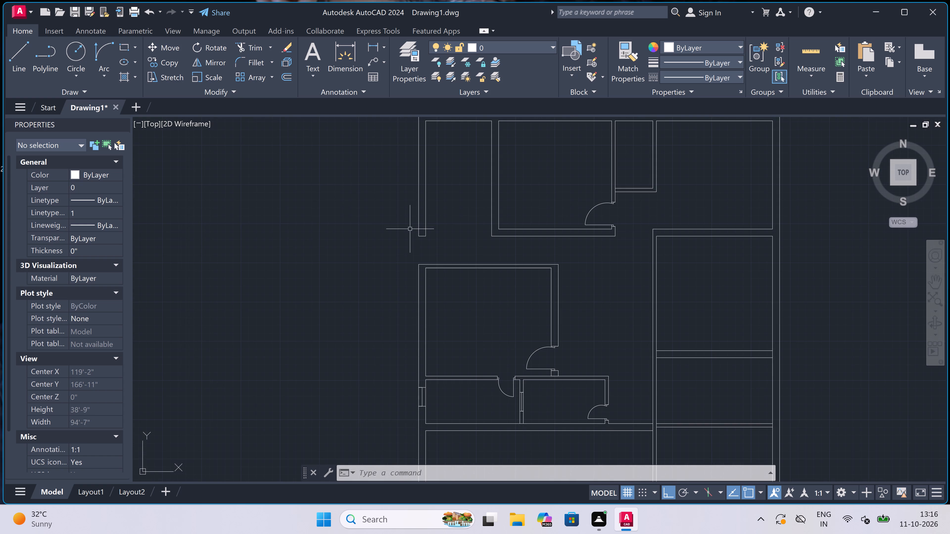
{"action": "scroll", "coordinate": [417, 239], "scroll_direction": "up", "scroll_amount": 3}
{"action": "key", "text": "space"}
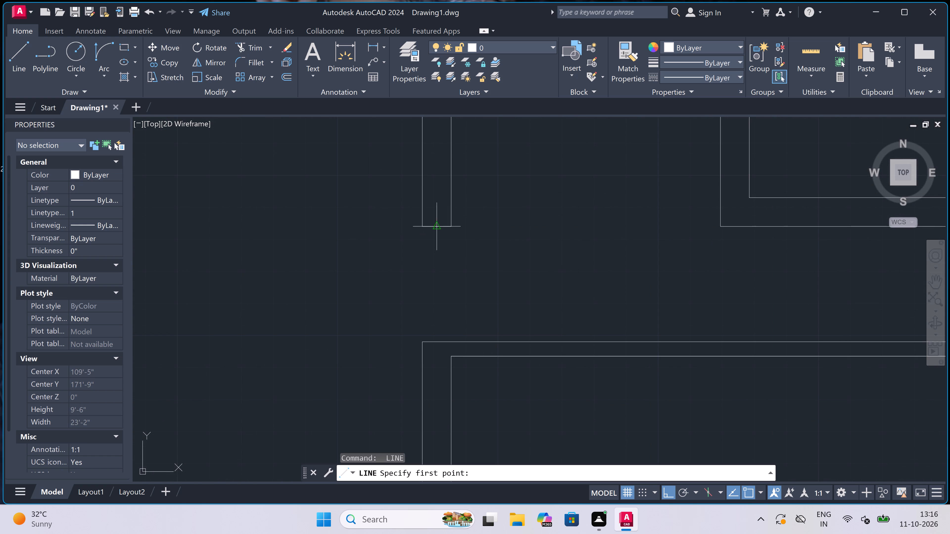
{"action": "left_click", "coordinate": [437, 227]}
{"action": "type", "text": "2\""}
{"action": "key", "text": "space"}
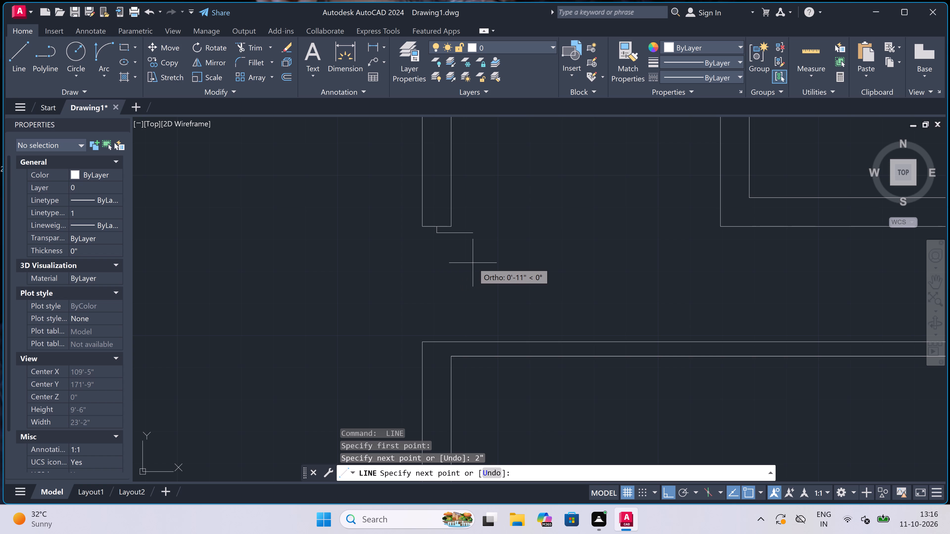
{"action": "key", "text": "Escape"}
Draw a 2" upward stop from the lower wall end at the entrance gap, continuing into a 3' horizontal door leaf into the passage.
{"action": "key", "text": "space"}
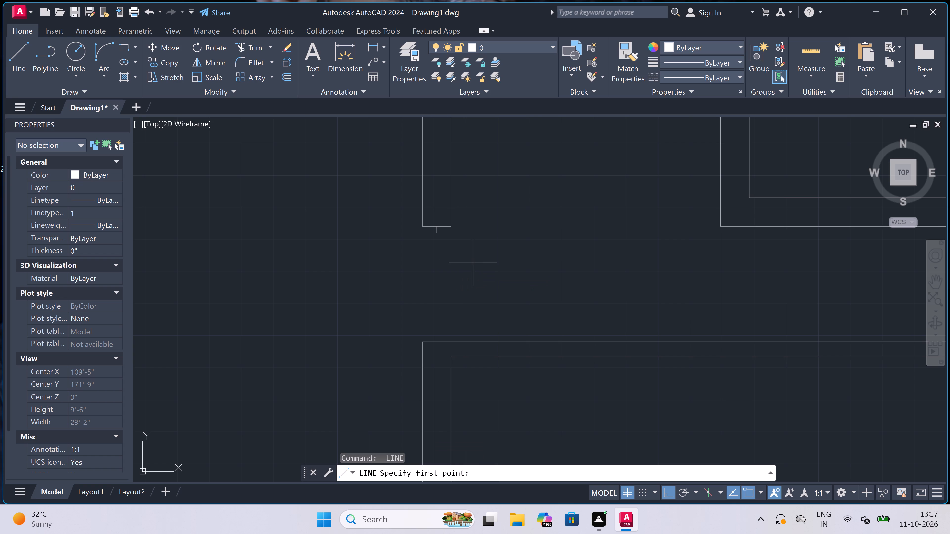
{"action": "left_click", "coordinate": [435, 342]}
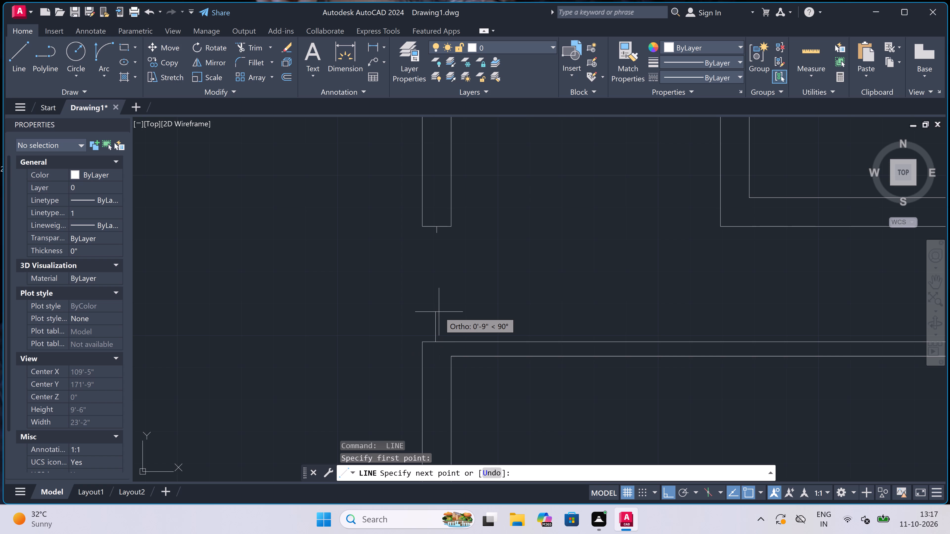
{"action": "key", "text": "2"}
{"action": "type", "text": "\""}
{"action": "key", "text": "space"}
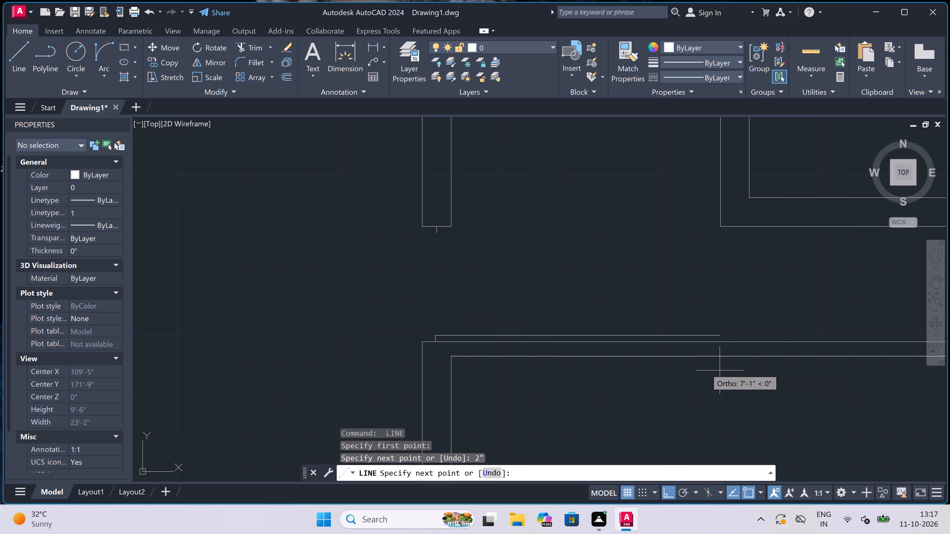
{"action": "type", "text": "3'"}
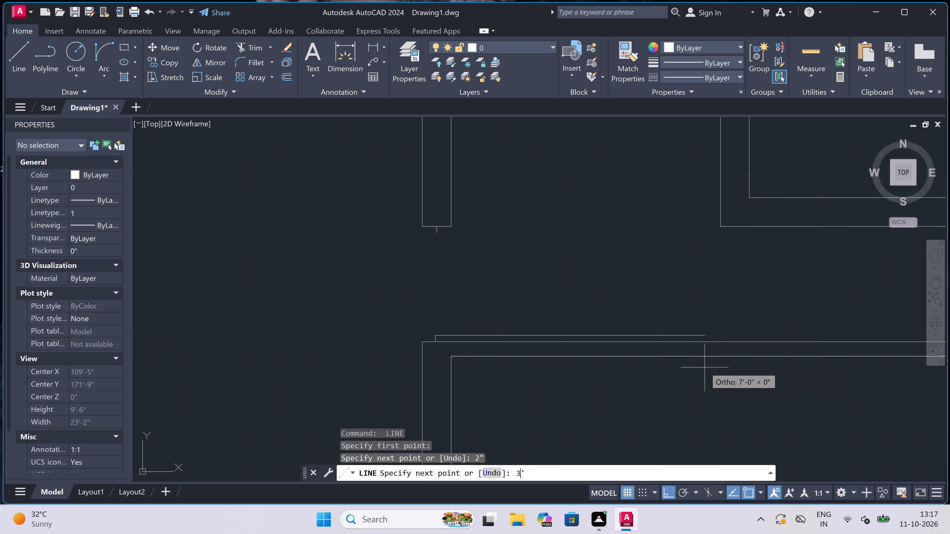
{"action": "key", "text": "space"}
{"action": "key", "text": "Escape"}
{"action": "key", "text": "space"}
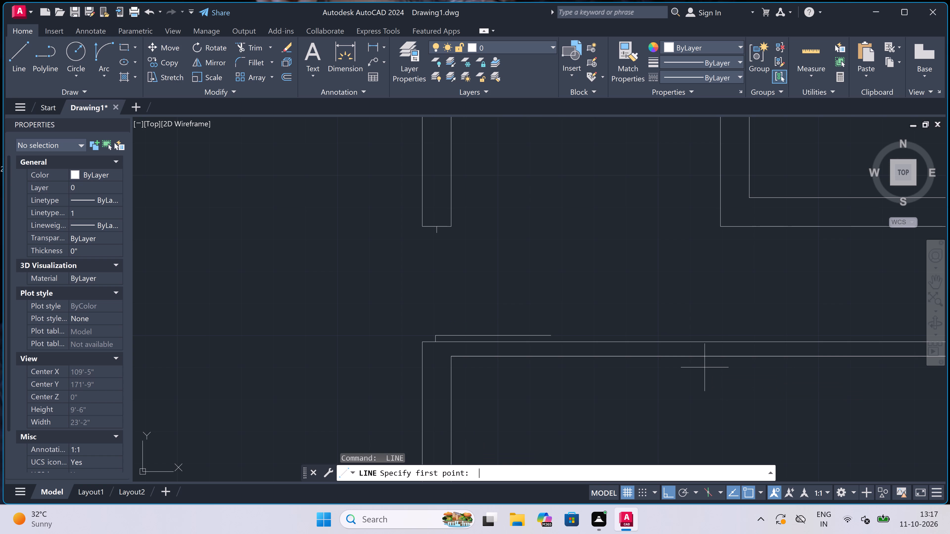
Draw the entrance door's swing arc from the free end of the leaf to the end of the upper stop.
{"action": "left_click", "coordinate": [105, 46]}
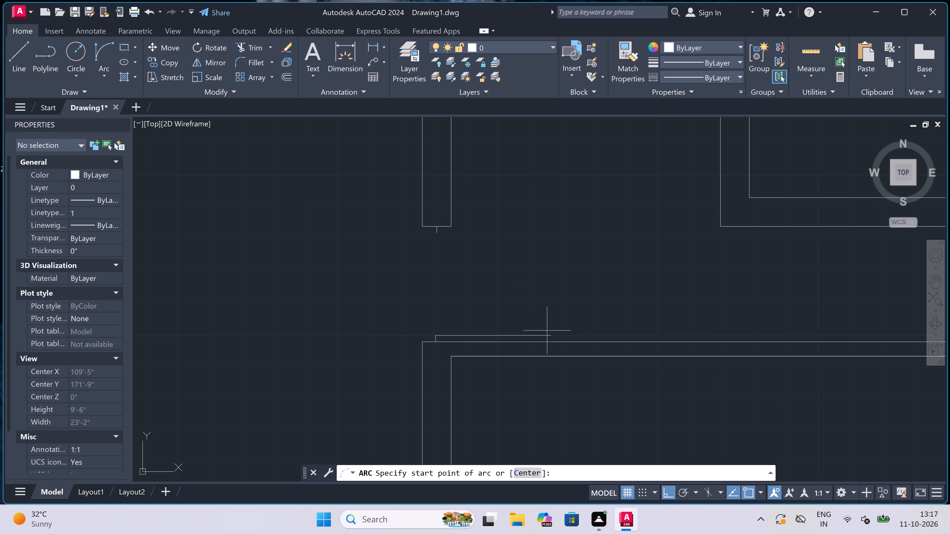
{"action": "left_click", "coordinate": [548, 333]}
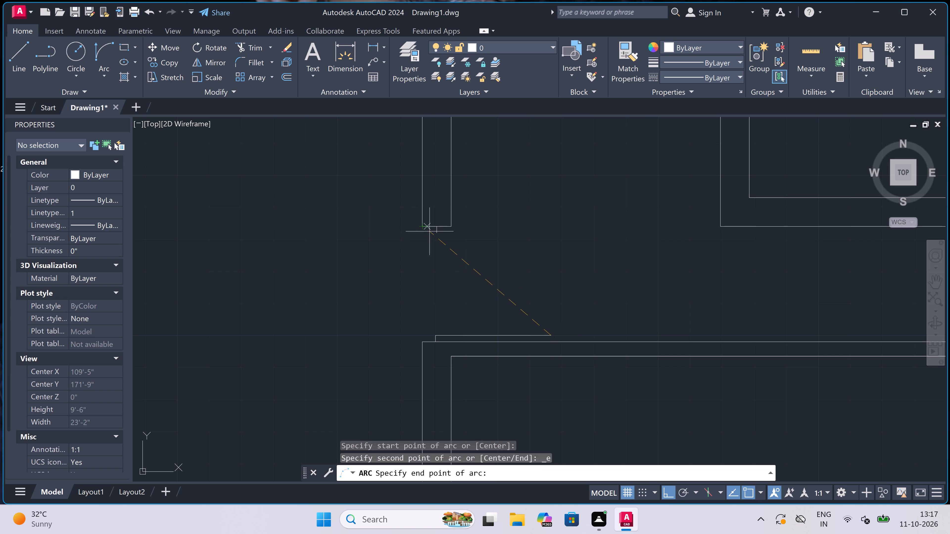
{"action": "left_click", "coordinate": [436, 234]}
{"action": "left_click", "coordinate": [537, 217]}
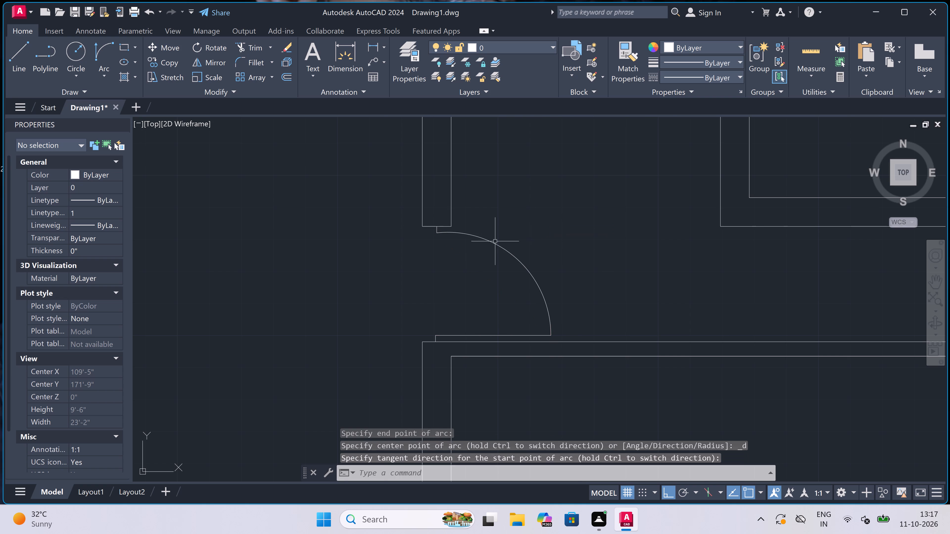
Draw a 3' window in the left outer wall above the entrance door, with end lines across the wall and a centre line.
{"action": "scroll", "coordinate": [319, 332], "scroll_direction": "down", "scroll_amount": 3}
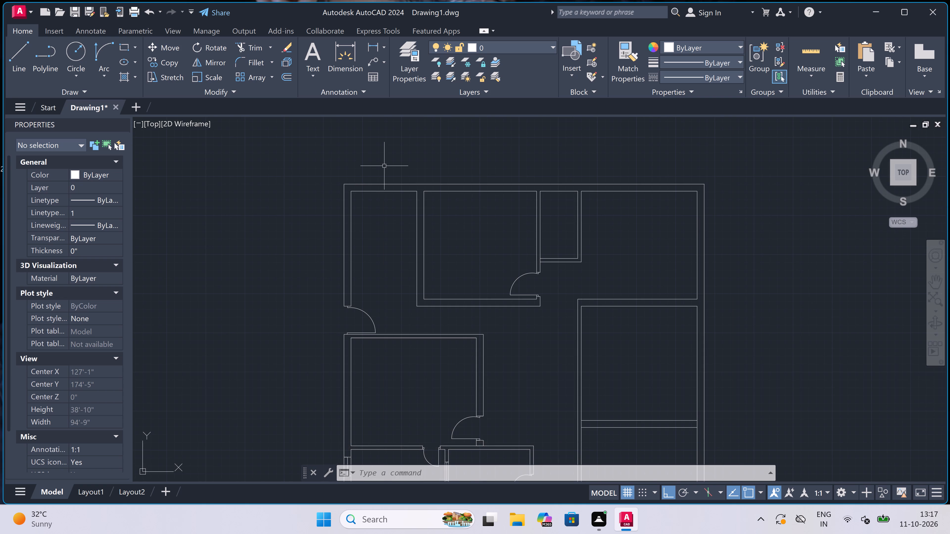
{"action": "scroll", "coordinate": [347, 188], "scroll_direction": "up", "scroll_amount": 1}
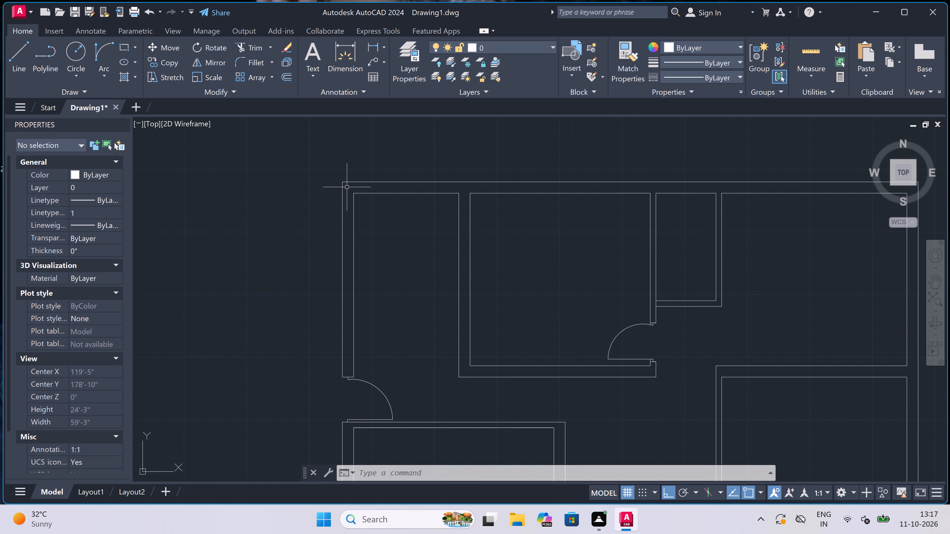
{"action": "type", "text": "l"}
{"action": "key", "text": "space"}
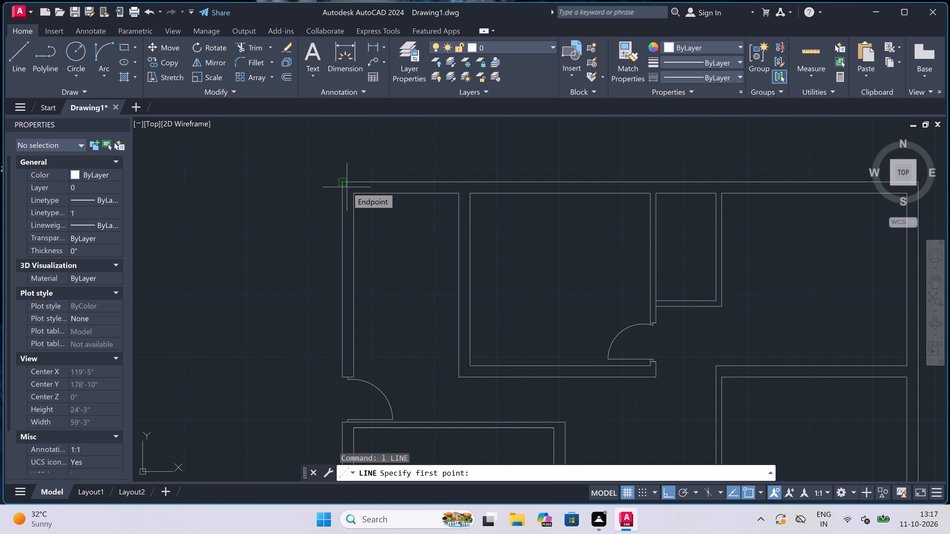
{"action": "left_click", "coordinate": [341, 241]}
{"action": "scroll", "coordinate": [345, 240], "scroll_direction": "up", "scroll_amount": 2}
{"action": "left_click", "coordinate": [368, 239]}
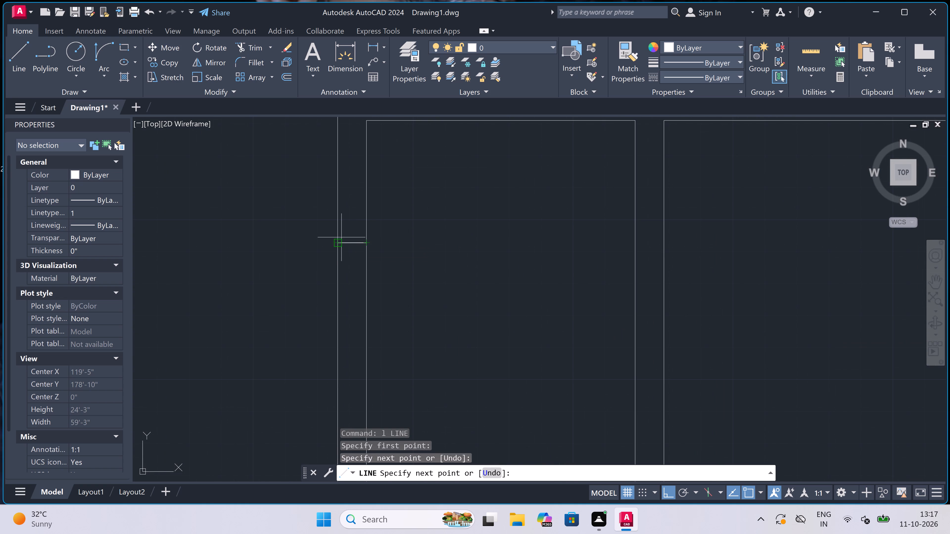
{"action": "left_click", "coordinate": [354, 242]}
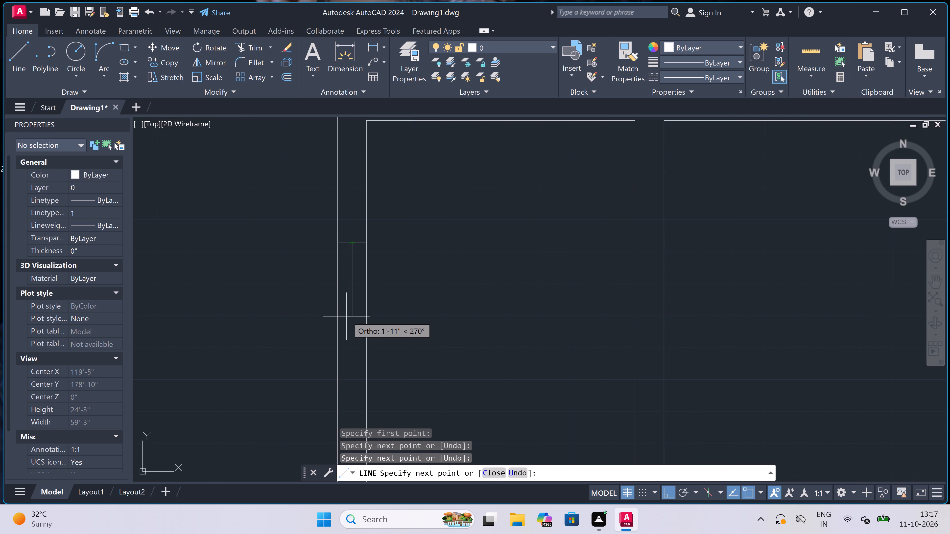
{"action": "type", "text": "3'"}
{"action": "key", "text": "space"}
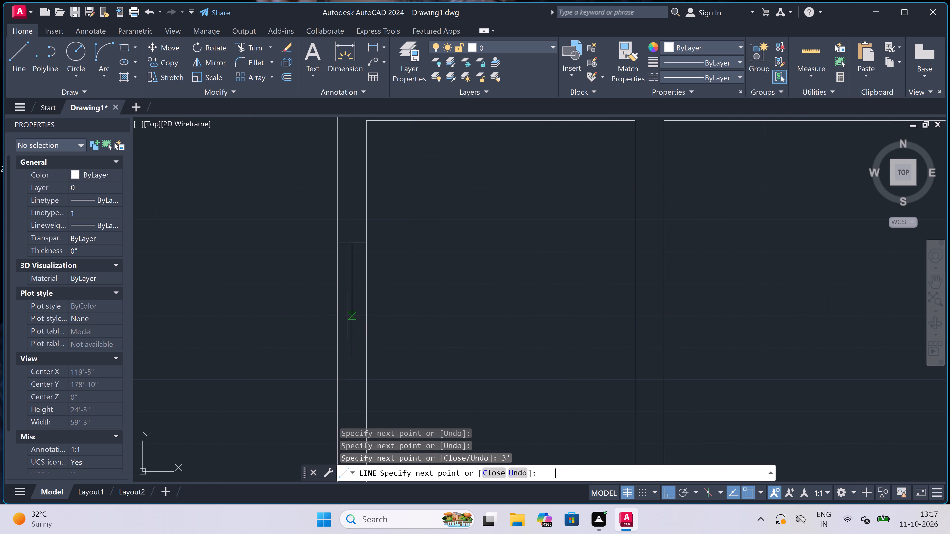
{"action": "left_click", "coordinate": [338, 356]}
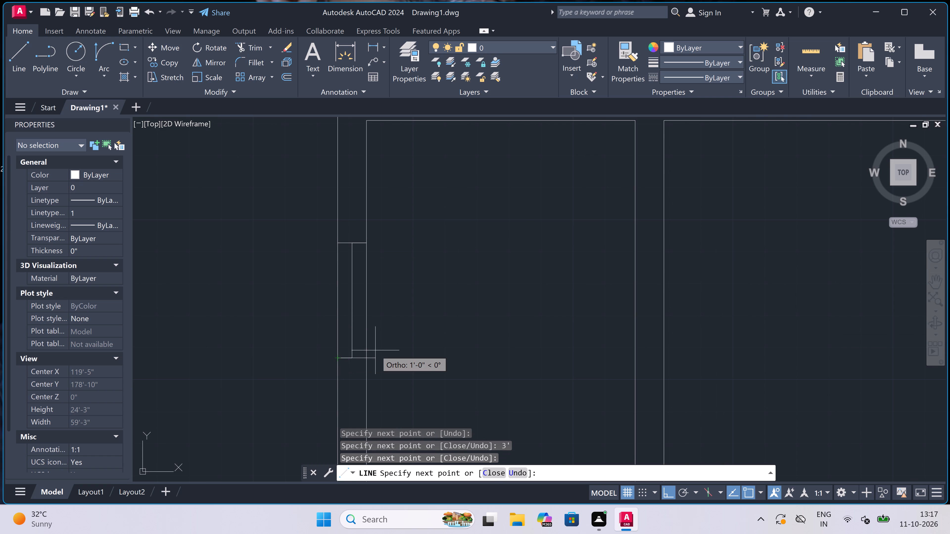
{"action": "left_click", "coordinate": [370, 358]}
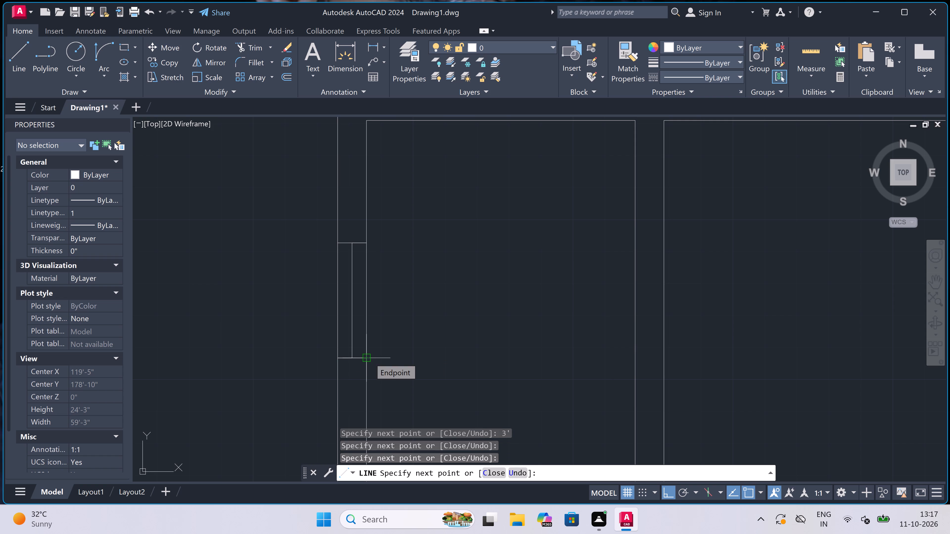
{"action": "key", "text": "Escape"}
Draw two jamb lines across the right partition of the small top room, one at mid-height and one just above its lower wall.
{"action": "key", "text": "space"}
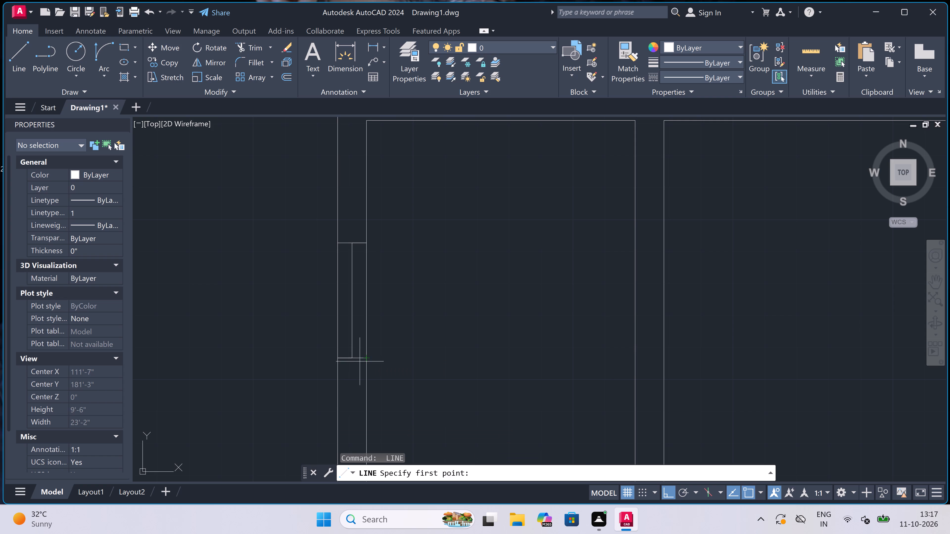
{"action": "scroll", "coordinate": [357, 363], "scroll_direction": "down", "scroll_amount": 4}
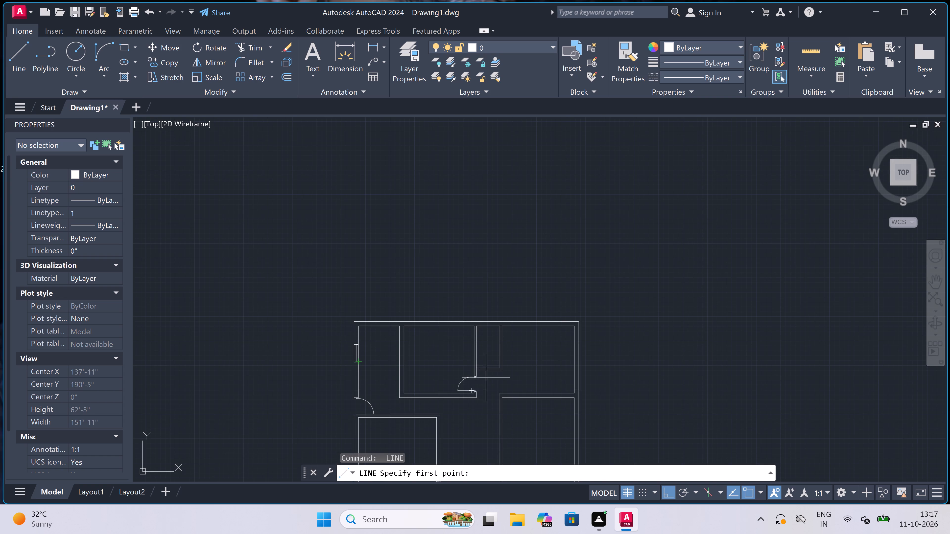
{"action": "scroll", "coordinate": [484, 379], "scroll_direction": "up", "scroll_amount": 3}
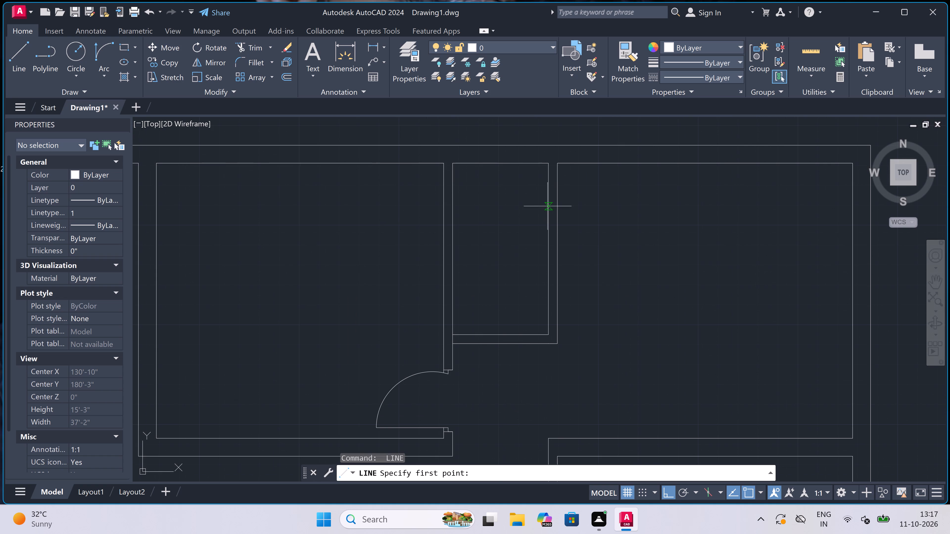
{"action": "scroll", "coordinate": [550, 220], "scroll_direction": "up", "scroll_amount": 1}
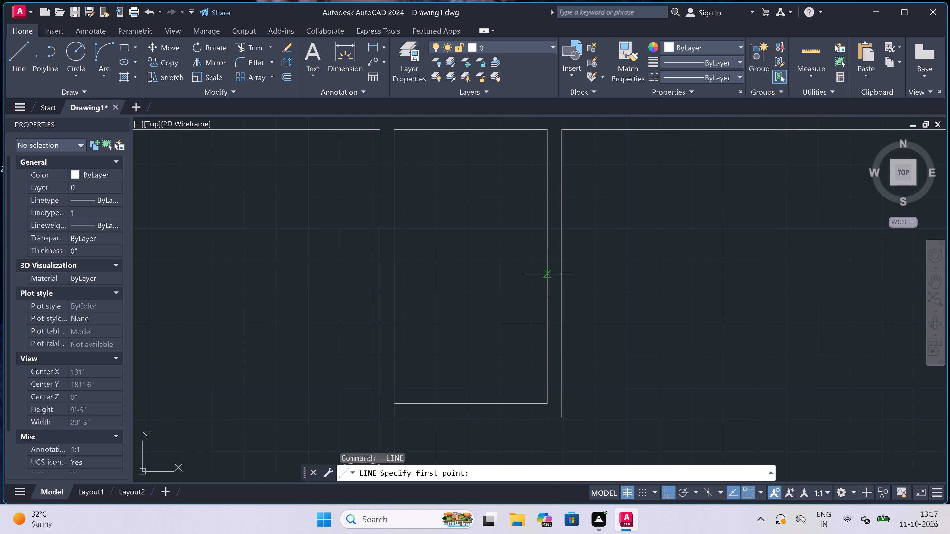
{"action": "left_click", "coordinate": [546, 261]}
{"action": "left_click", "coordinate": [557, 267]}
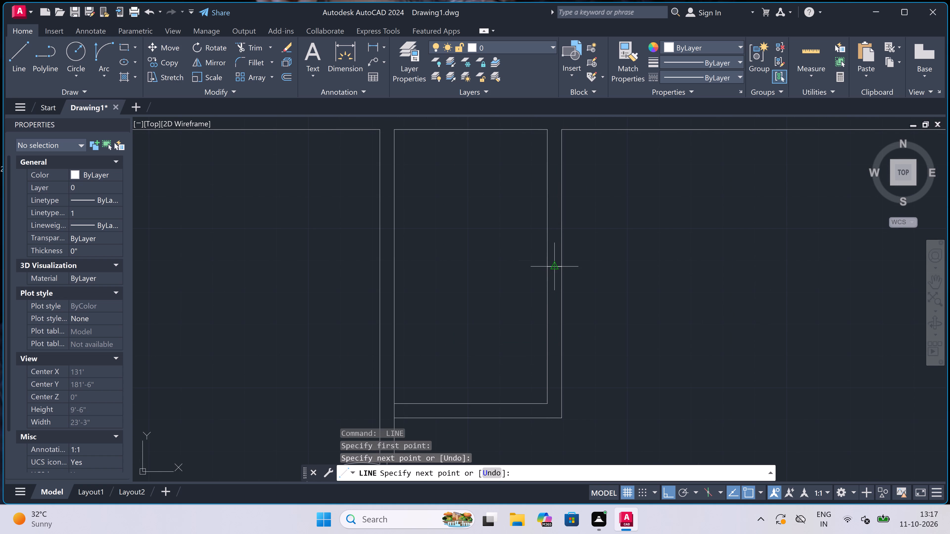
{"action": "key", "text": "Escape"}
{"action": "key", "text": "space"}
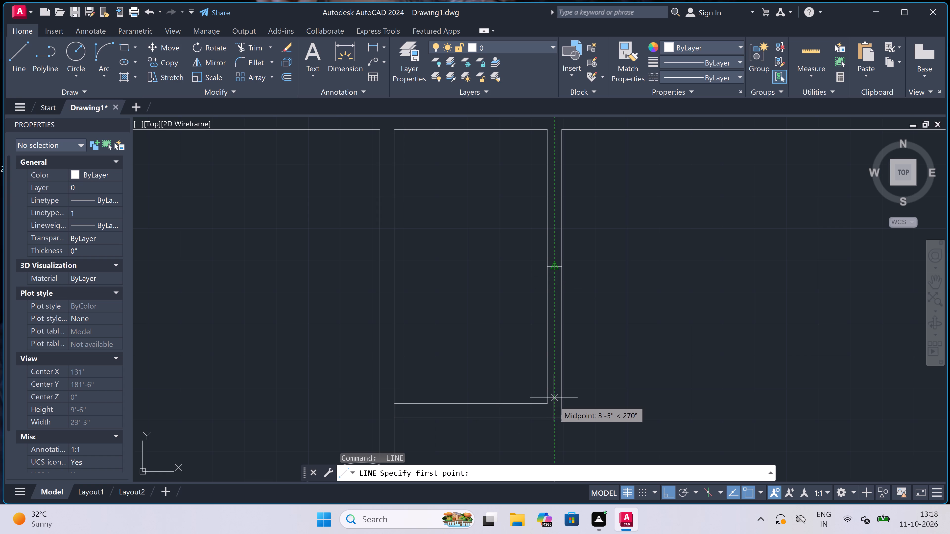
{"action": "left_click", "coordinate": [549, 384]}
{"action": "left_click", "coordinate": [564, 383]}
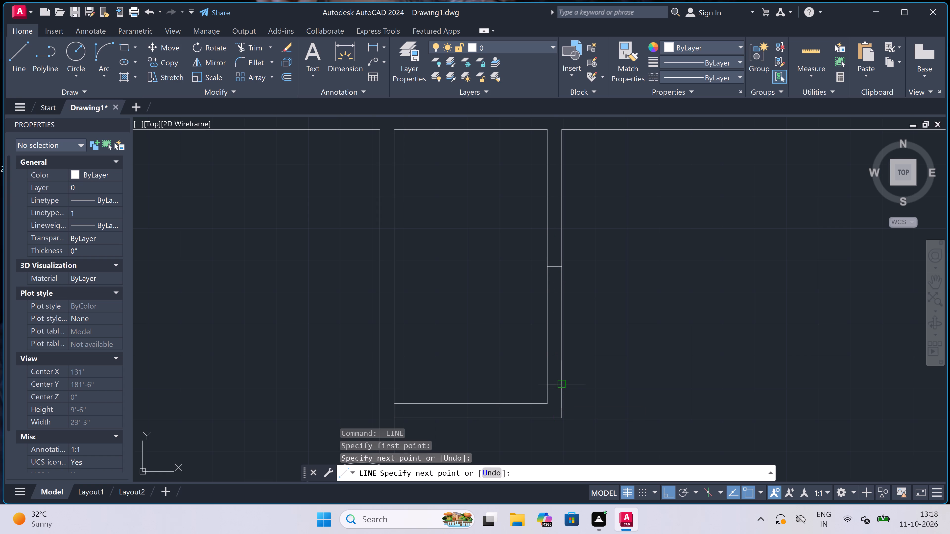
{"action": "key", "text": "Escape"}
Trim both partition lines between the two new jambs to open a doorway in the small top room.
{"action": "type", "text": "tr"}
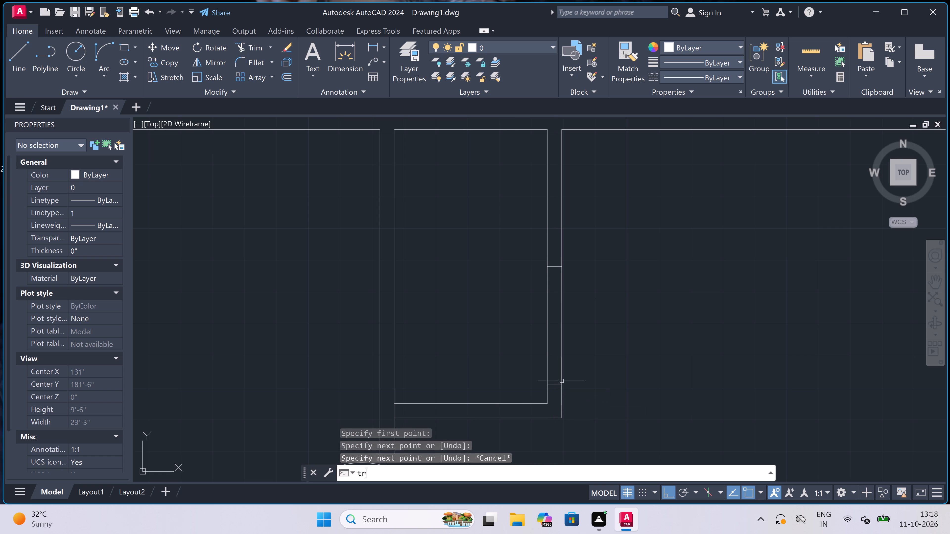
{"action": "key", "text": "space"}
{"action": "left_click", "coordinate": [643, 289]}
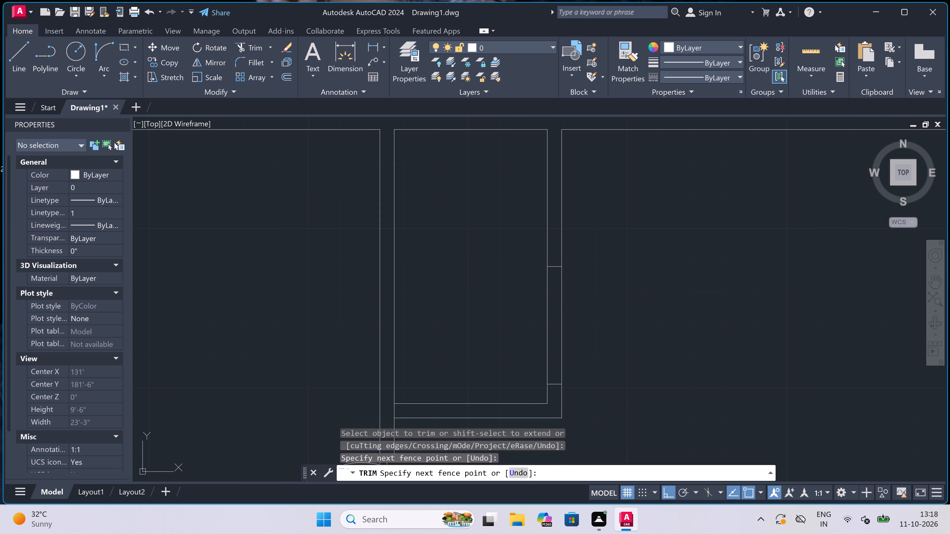
{"action": "left_click", "coordinate": [443, 326]}
{"action": "scroll", "coordinate": [466, 311], "scroll_direction": "down", "scroll_amount": 3}
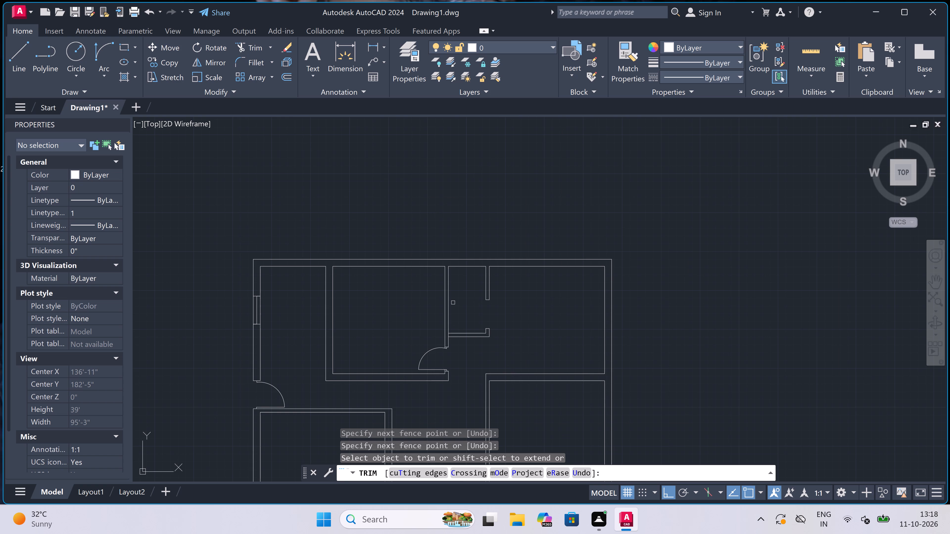
{"action": "scroll", "coordinate": [337, 244], "scroll_direction": "up", "scroll_amount": 2}
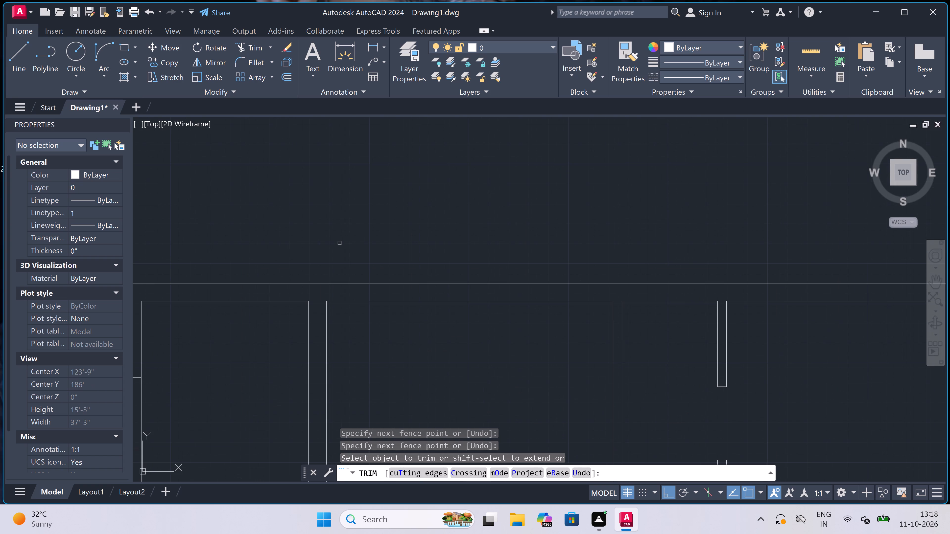
{"action": "key", "text": "Escape"}
Draw a 5' window in the top outer wall of the large room with the door, with end lines across the wall and a centre line.
{"action": "type", "text": "l"}
{"action": "key", "text": "space"}
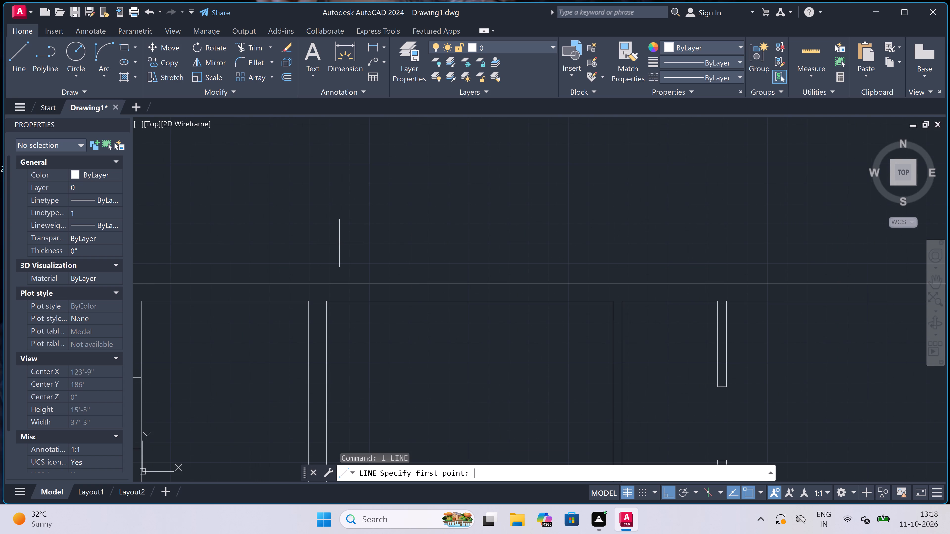
{"action": "scroll", "coordinate": [370, 279], "scroll_direction": "up", "scroll_amount": 1}
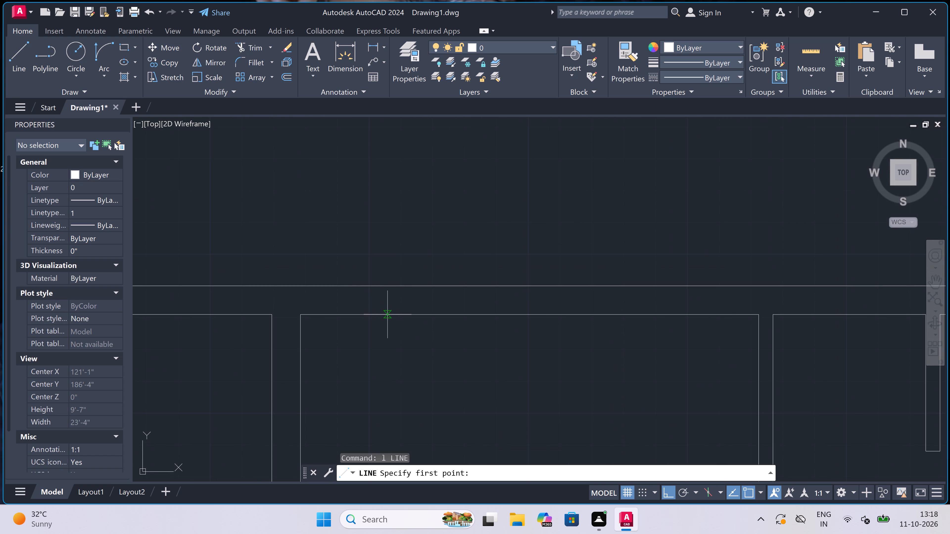
{"action": "scroll", "coordinate": [387, 314], "scroll_direction": "down", "scroll_amount": 2}
{"action": "scroll", "coordinate": [388, 314], "scroll_direction": "up", "scroll_amount": 2}
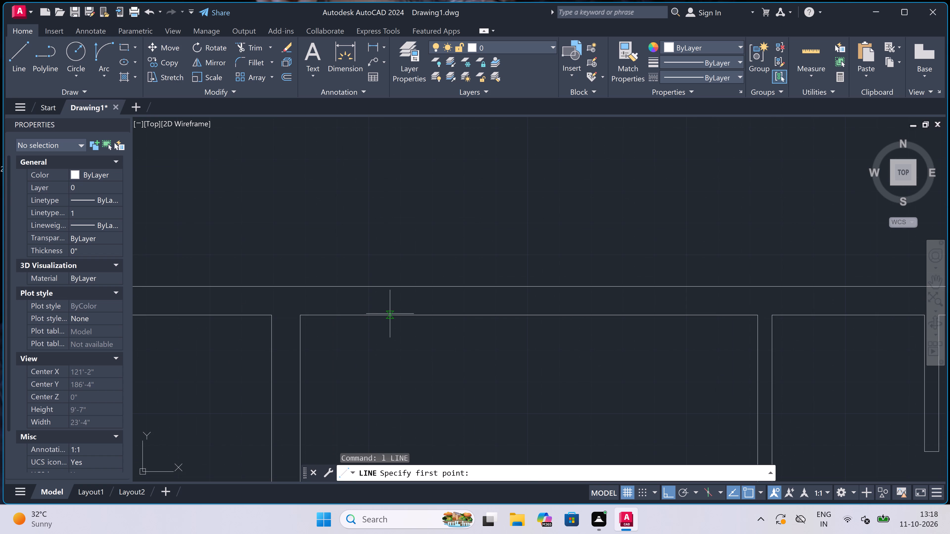
{"action": "left_click", "coordinate": [397, 314]}
{"action": "left_click", "coordinate": [399, 285]}
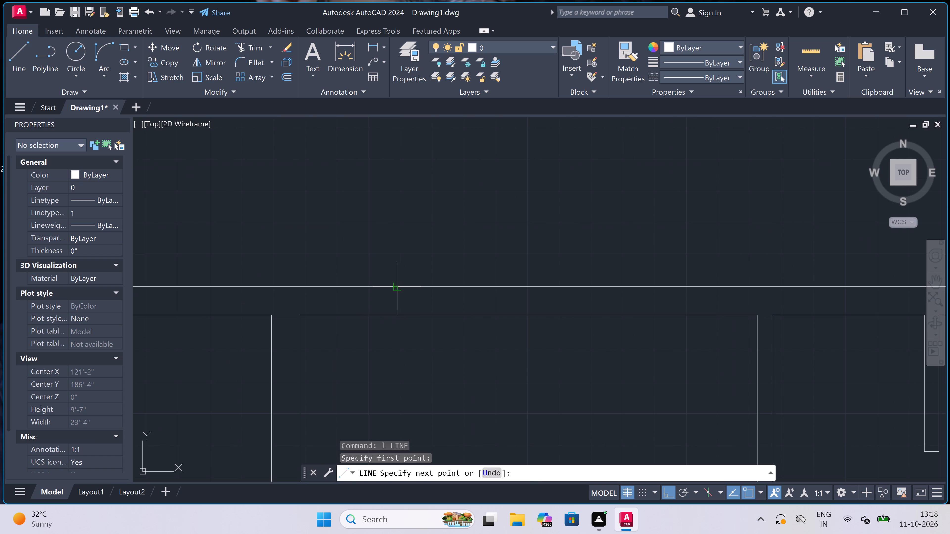
{"action": "left_click", "coordinate": [395, 305]}
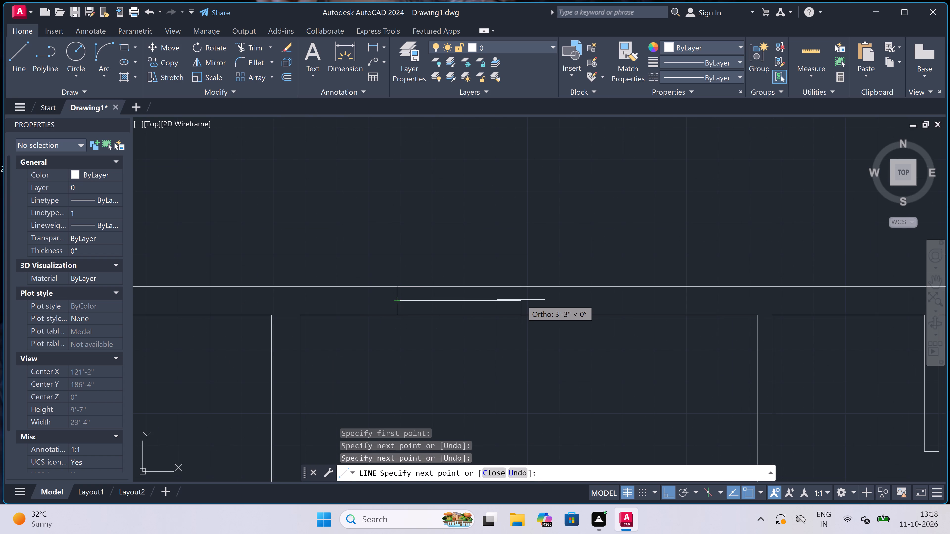
{"action": "type", "text": "5'"}
{"action": "key", "text": "space"}
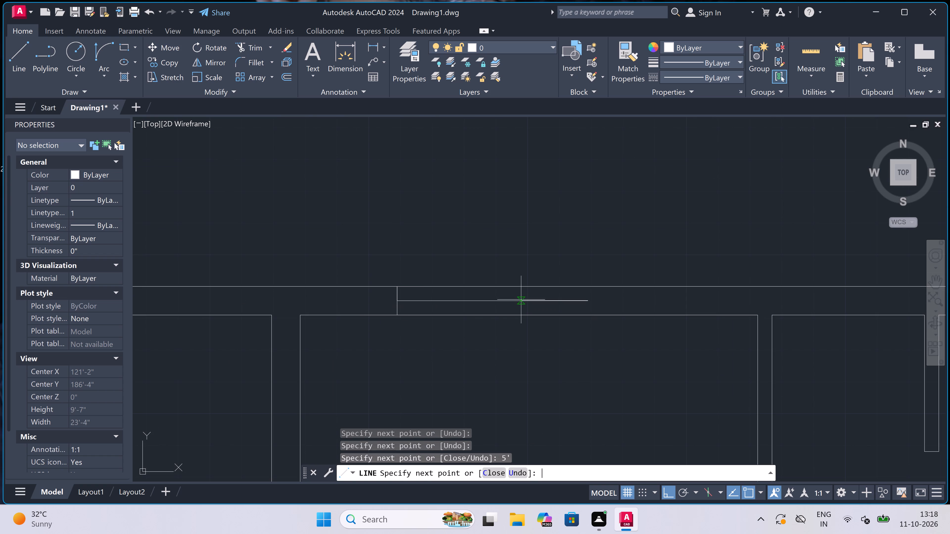
{"action": "left_click", "coordinate": [586, 289]}
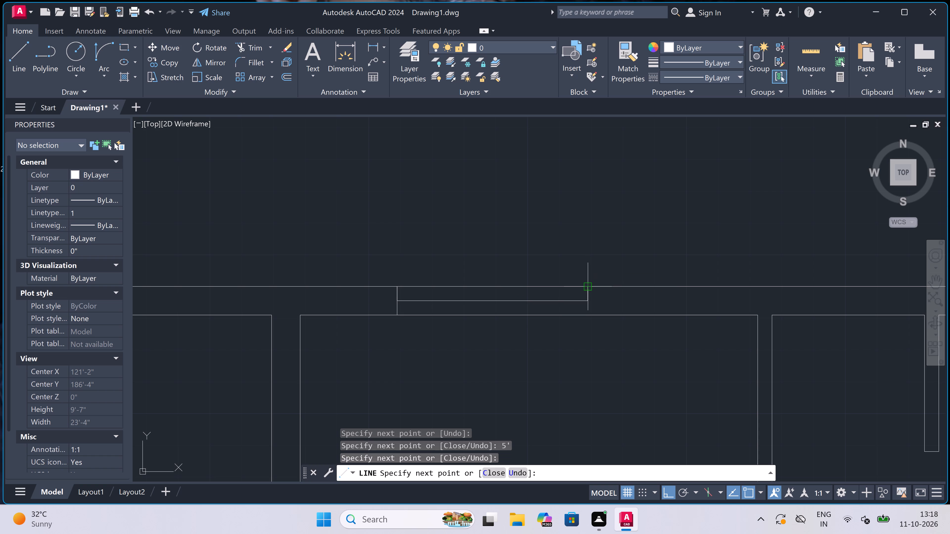
{"action": "left_click", "coordinate": [589, 317]}
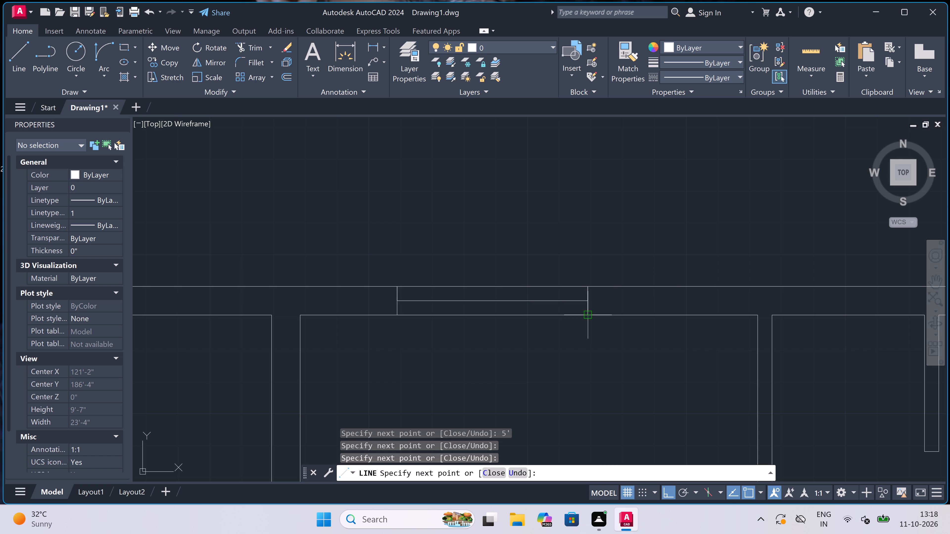
Draw an L-shaped line in the top-right room, about 10'-6" along the upper wall, turning down beside the outer wall to the lower wall.
{"action": "key", "text": "Escape"}
{"action": "key", "text": "space"}
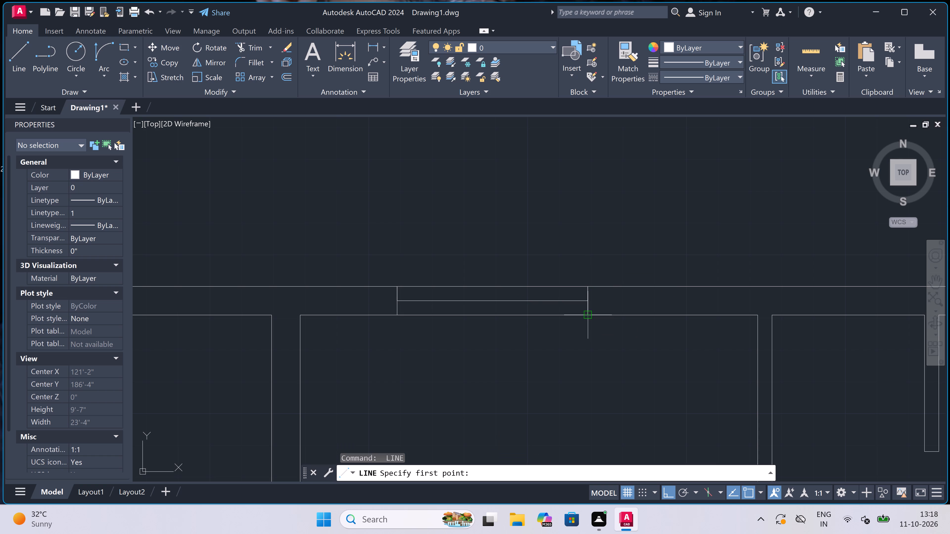
{"action": "scroll", "coordinate": [404, 277], "scroll_direction": "down", "scroll_amount": 3}
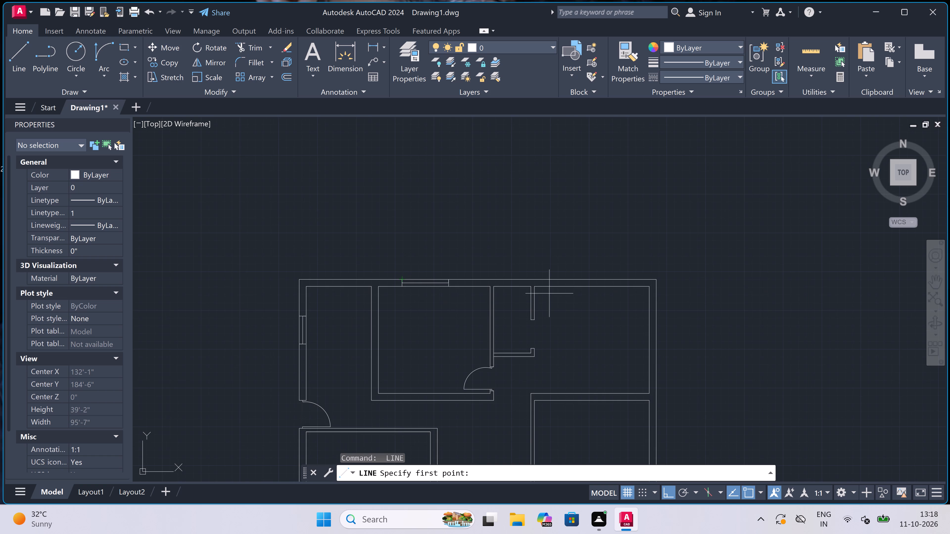
{"action": "scroll", "coordinate": [603, 302], "scroll_direction": "up", "scroll_amount": 1}
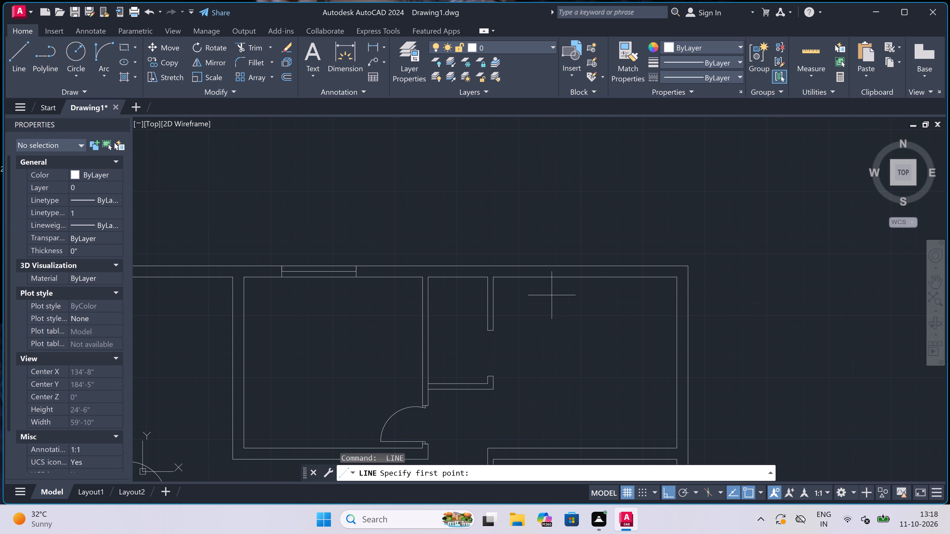
{"action": "left_click", "coordinate": [492, 304]}
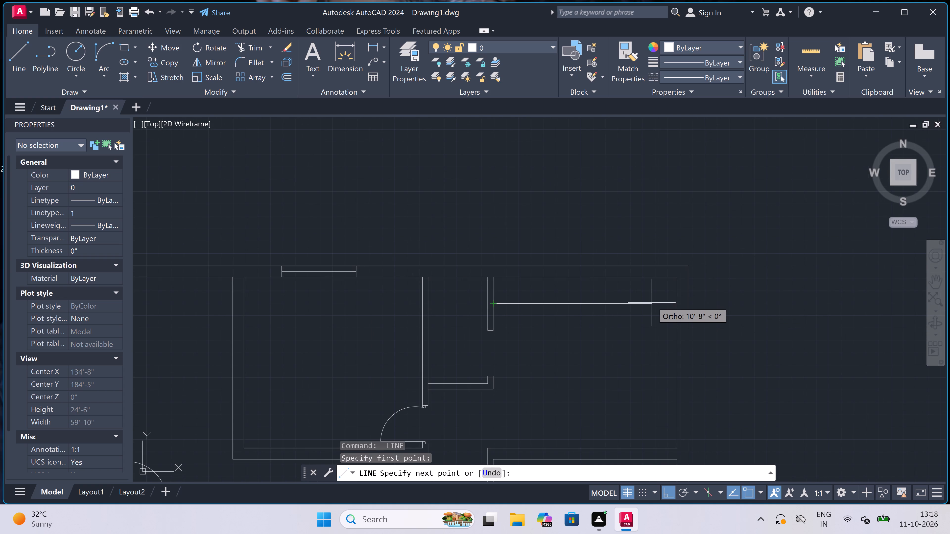
{"action": "left_click", "coordinate": [648, 303]}
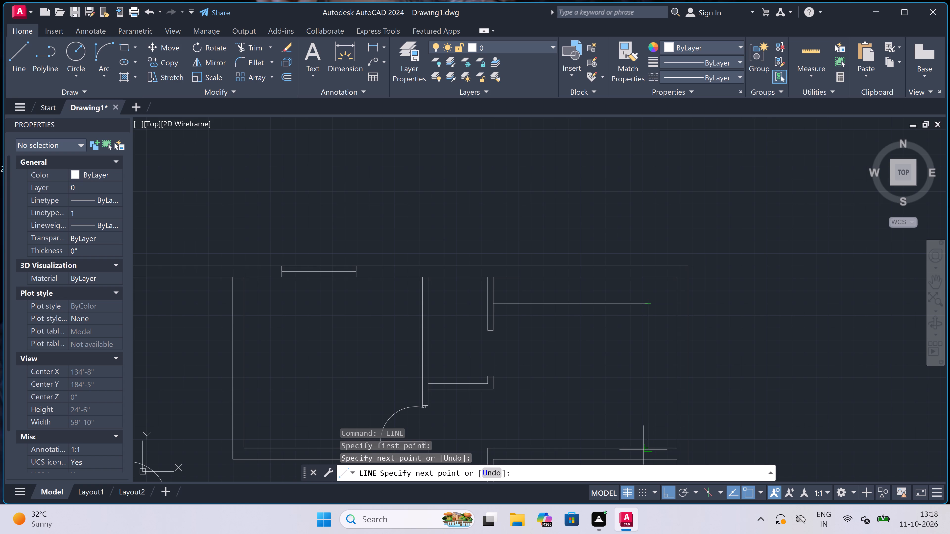
{"action": "left_click", "coordinate": [649, 445]}
{"action": "key", "text": "Escape"}
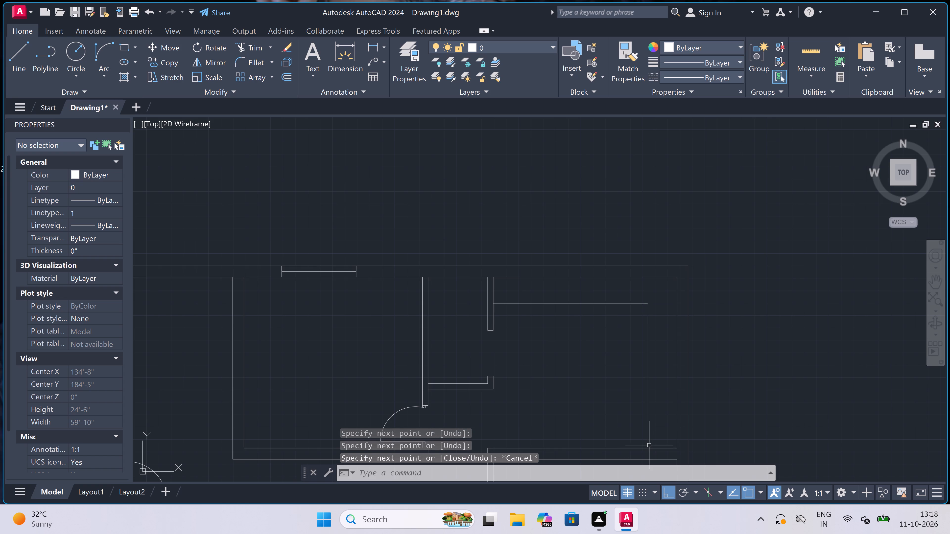
Draw a 3' window in the right outer wall of the top-right room, with end lines across the wall and a centre line.
{"action": "scroll", "coordinate": [657, 378], "scroll_direction": "down", "scroll_amount": 2}
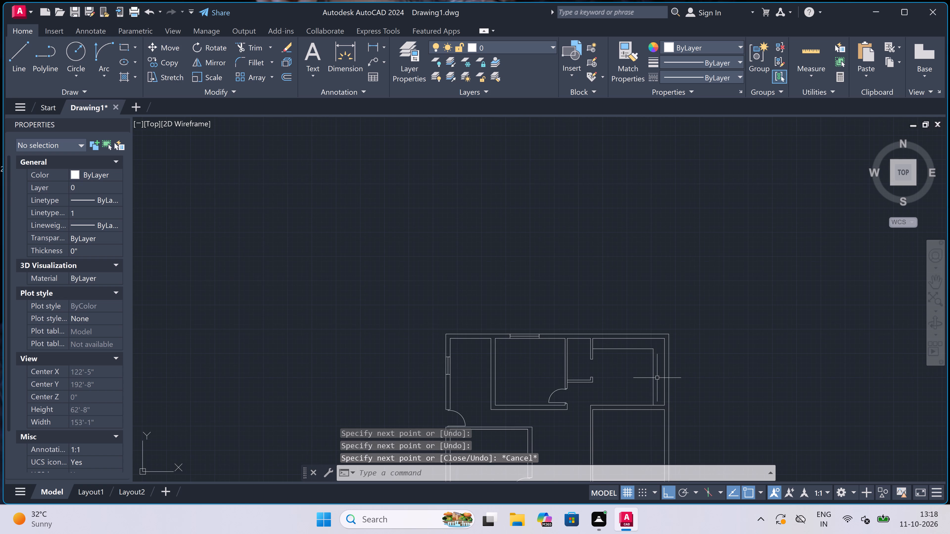
{"action": "scroll", "coordinate": [664, 387], "scroll_direction": "up", "scroll_amount": 3}
{"action": "scroll", "coordinate": [658, 328], "scroll_direction": "down", "scroll_amount": 1}
{"action": "scroll", "coordinate": [658, 328], "scroll_direction": "up", "scroll_amount": 1}
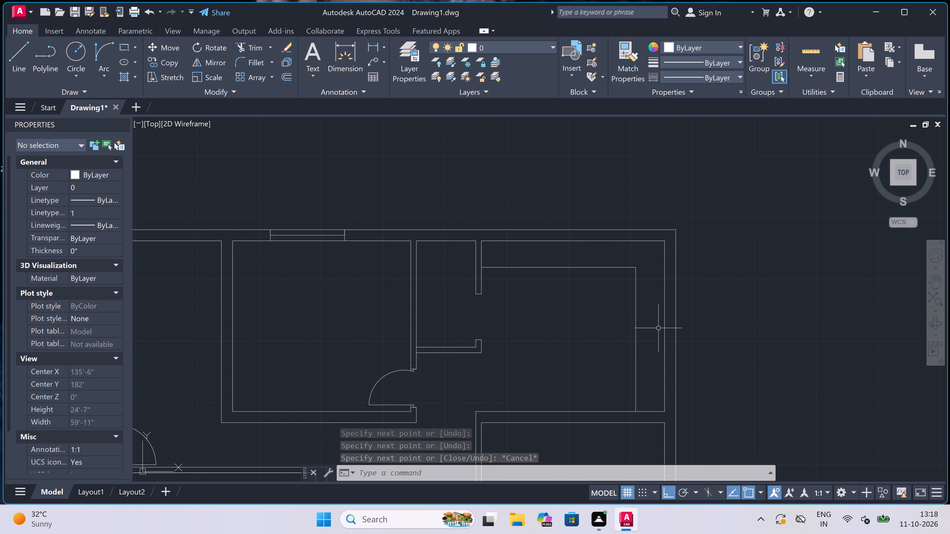
{"action": "key", "text": "space"}
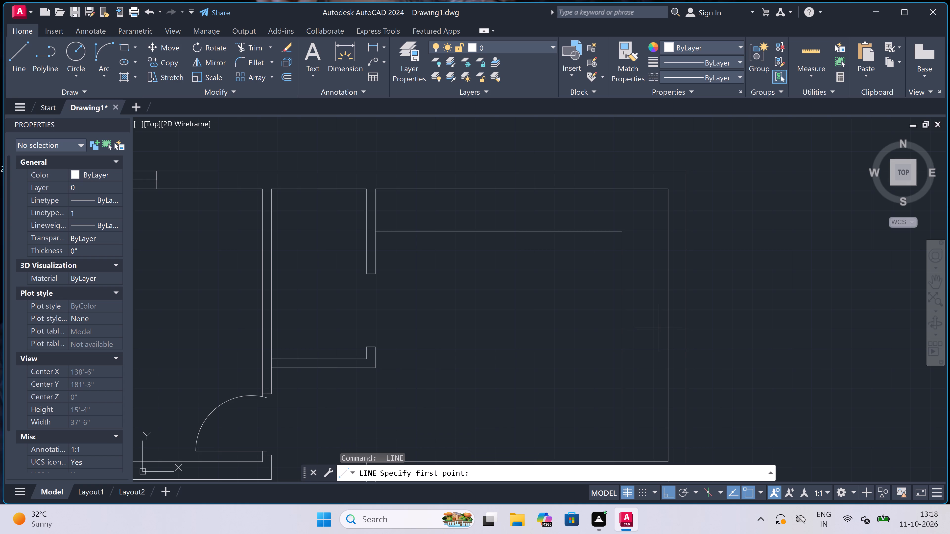
{"action": "left_click", "coordinate": [670, 282]}
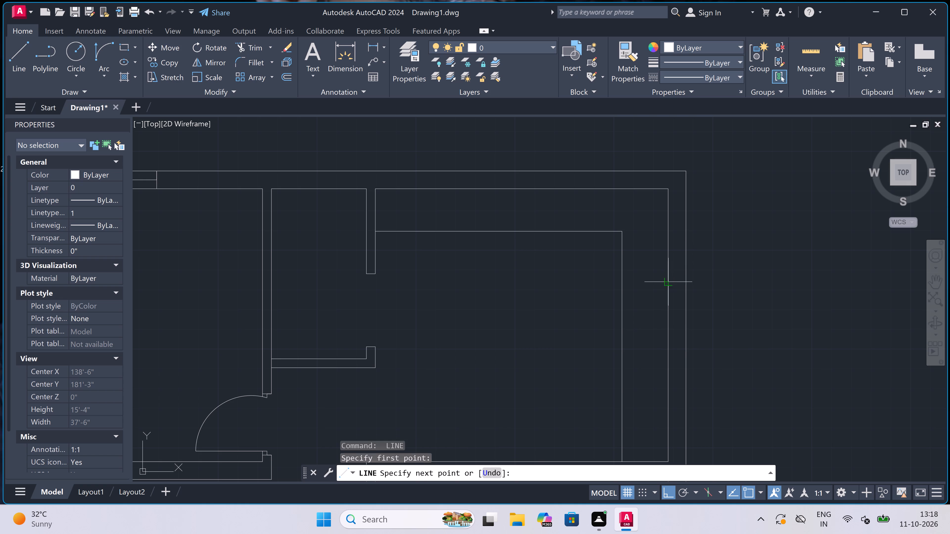
{"action": "left_click", "coordinate": [682, 284]}
{"action": "scroll", "coordinate": [677, 284], "scroll_direction": "up", "scroll_amount": 1}
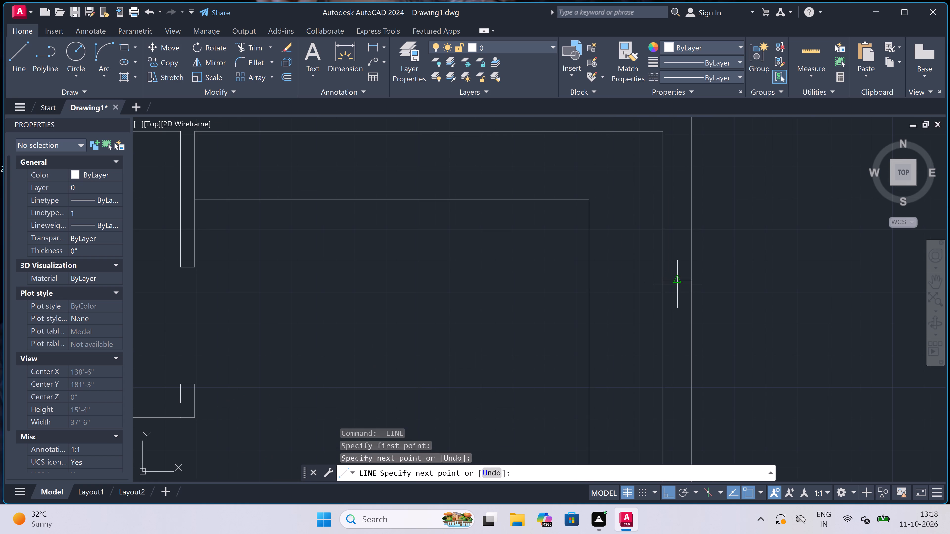
{"action": "left_click", "coordinate": [677, 282]}
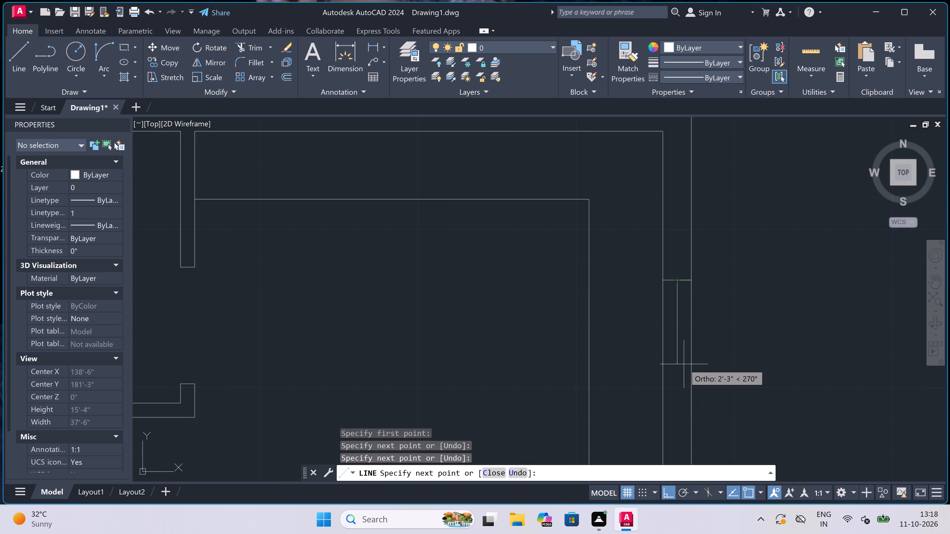
{"action": "type", "text": "3'"}
{"action": "key", "text": "space"}
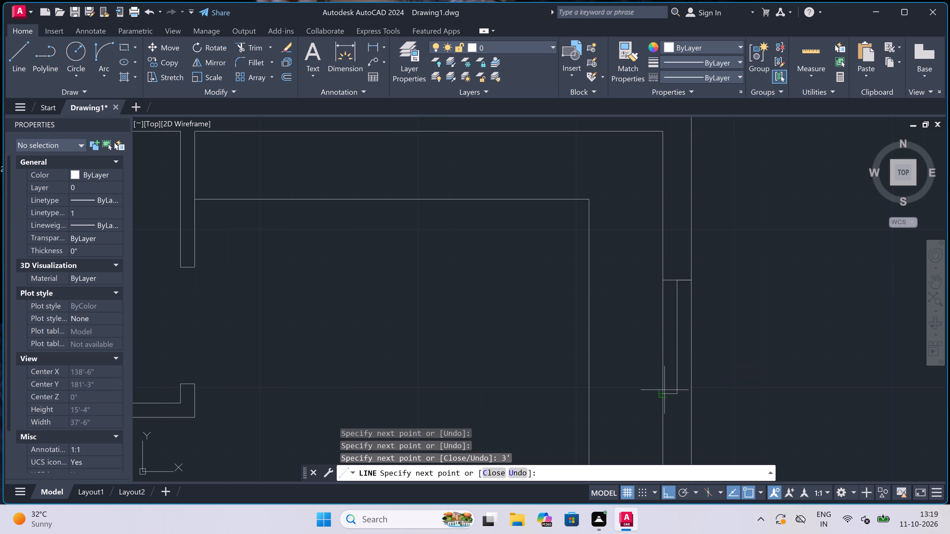
{"action": "scroll", "coordinate": [667, 393], "scroll_direction": "up", "scroll_amount": 1}
{"action": "left_click", "coordinate": [658, 392]}
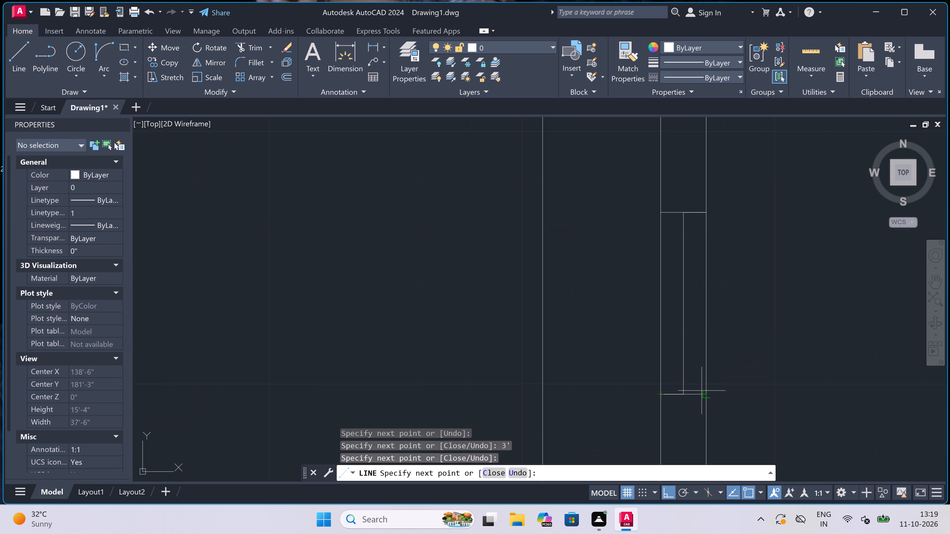
{"action": "left_click", "coordinate": [704, 394]}
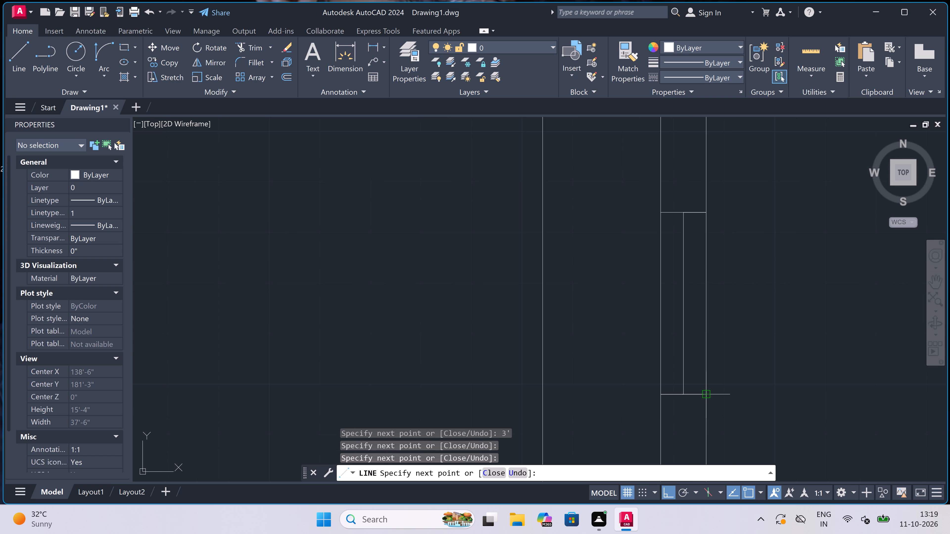
{"action": "key", "text": "Escape"}
Draw a jamb across the left partition of the room below the top-right room, near its lower wall, with a 2" stop and 3' leaf.
{"action": "scroll", "coordinate": [511, 259], "scroll_direction": "down", "scroll_amount": 6}
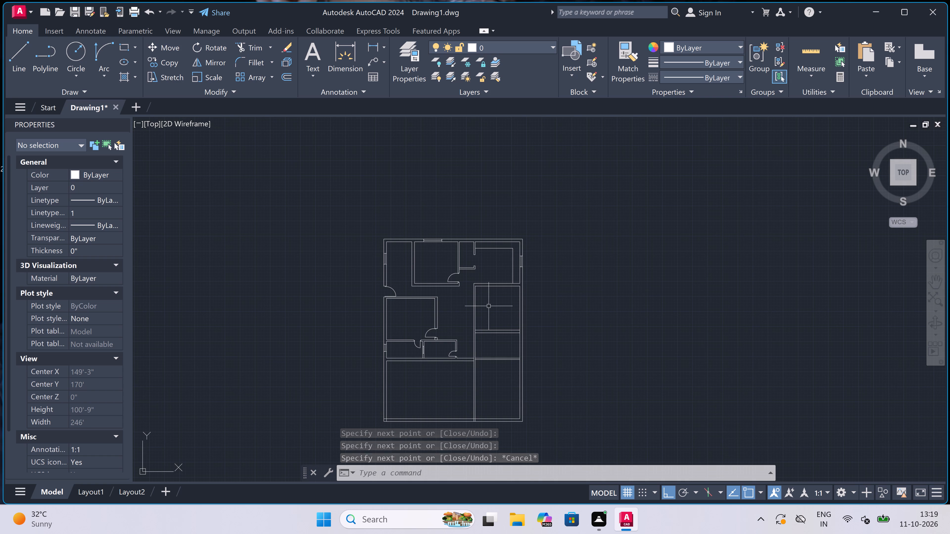
{"action": "scroll", "coordinate": [478, 328], "scroll_direction": "up", "scroll_amount": 1}
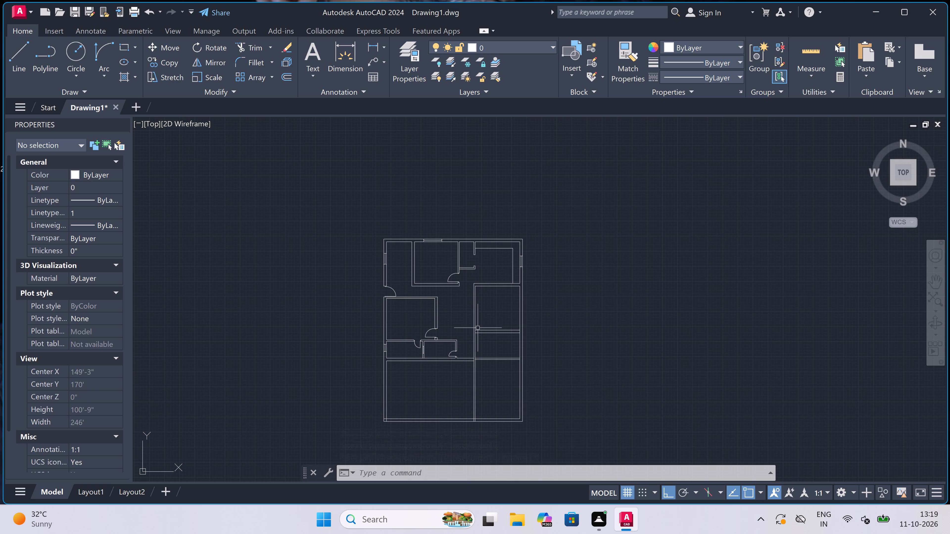
{"action": "scroll", "coordinate": [478, 328], "scroll_direction": "up", "scroll_amount": 4}
{"action": "scroll", "coordinate": [470, 308], "scroll_direction": "up", "scroll_amount": 1}
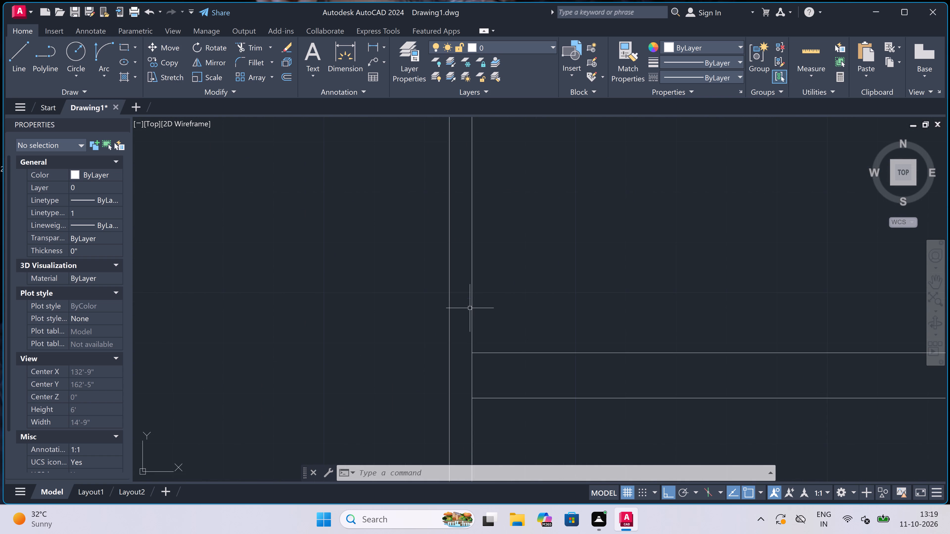
{"action": "key", "text": "space"}
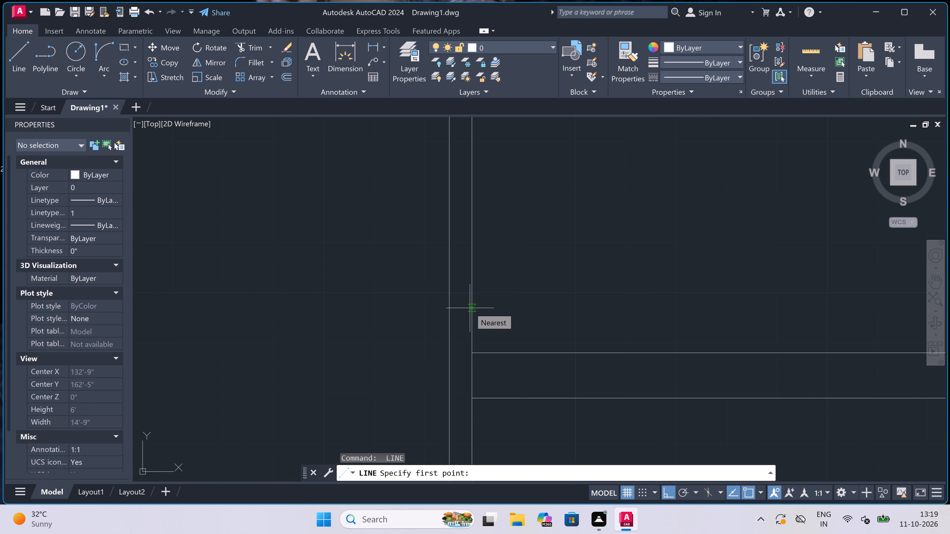
{"action": "left_click", "coordinate": [469, 329]}
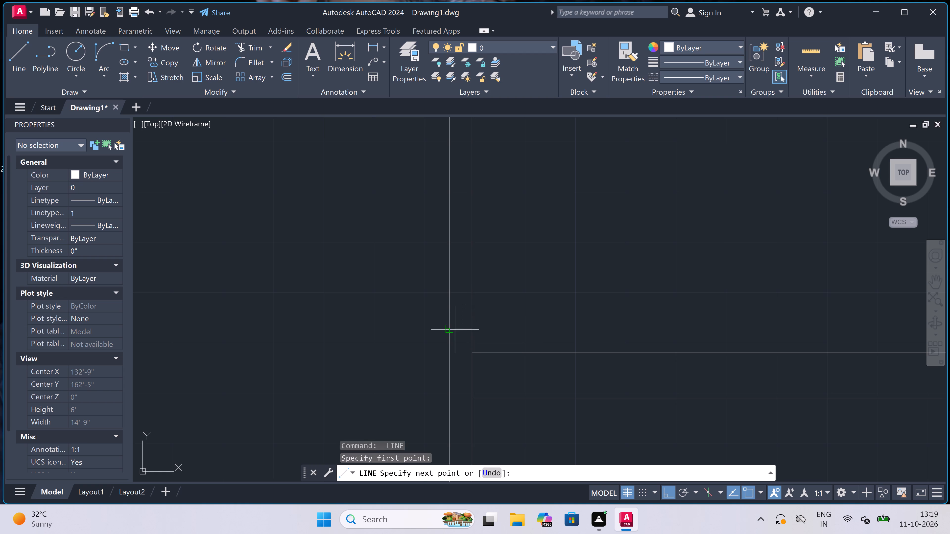
{"action": "left_click", "coordinate": [455, 330]}
{"action": "left_click", "coordinate": [463, 326]}
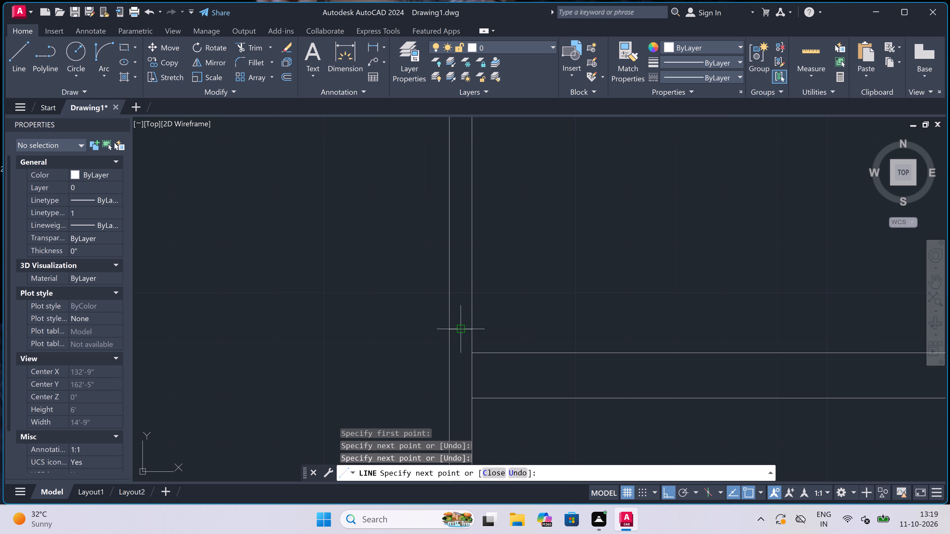
{"action": "key", "text": "2"}
{"action": "type", "text": "\""}
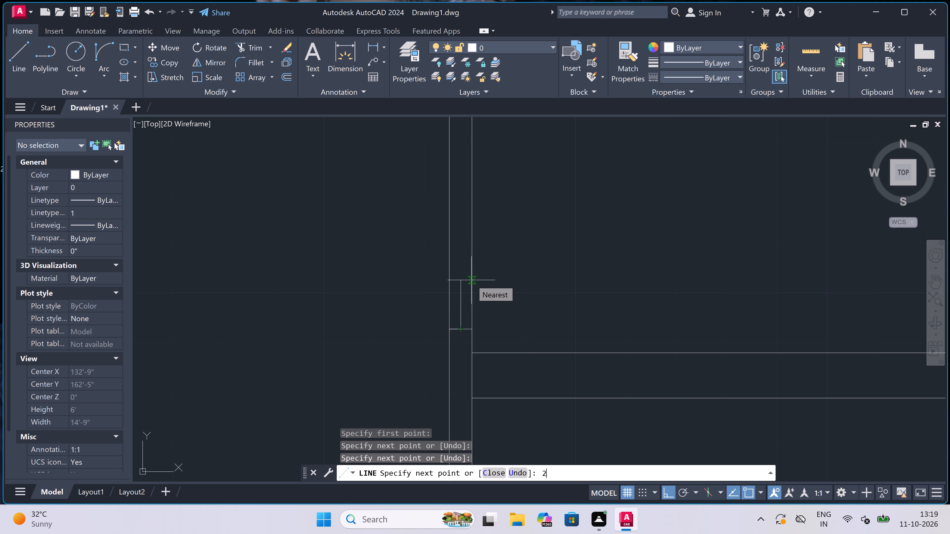
{"action": "key", "text": "space"}
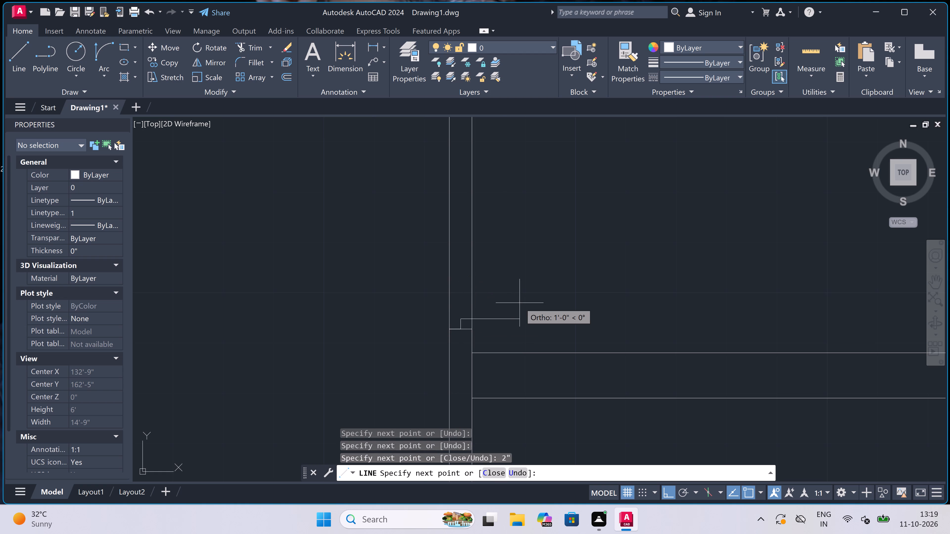
{"action": "type", "text": "3'"}
{"action": "key", "text": "space"}
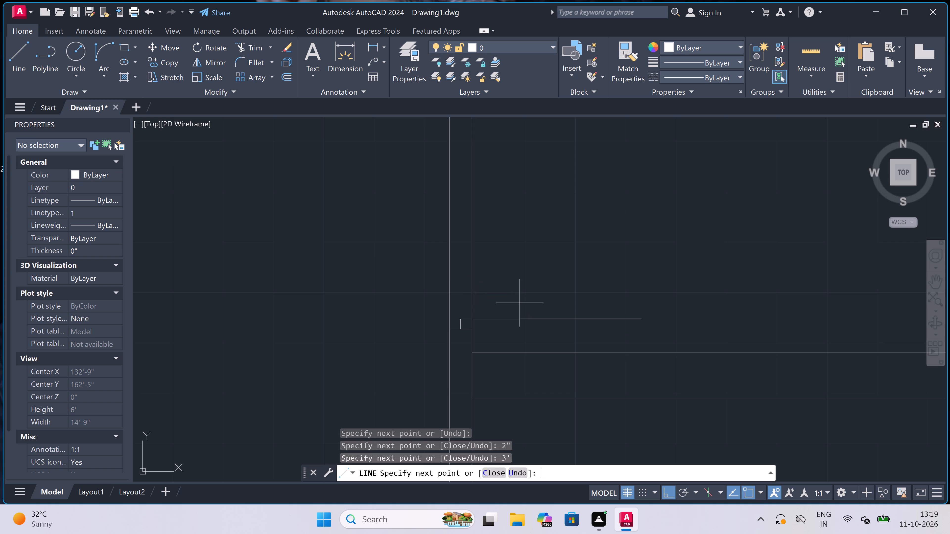
{"action": "key", "text": "Escape"}
Draw the upper jamb line across the same partition above the door leaf, with a 2" stop line down from its midpoint.
{"action": "key", "text": "space"}
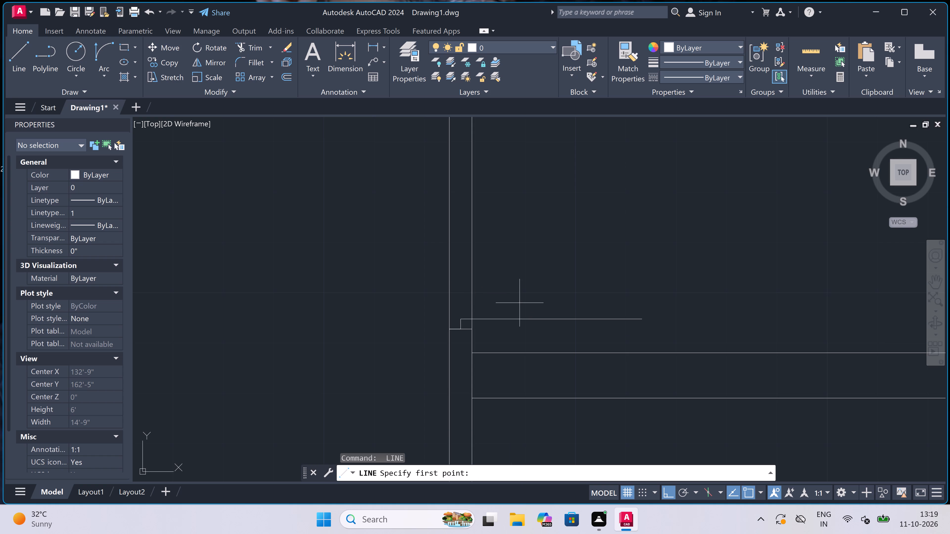
{"action": "left_click", "coordinate": [452, 184]}
{"action": "left_click", "coordinate": [471, 182]}
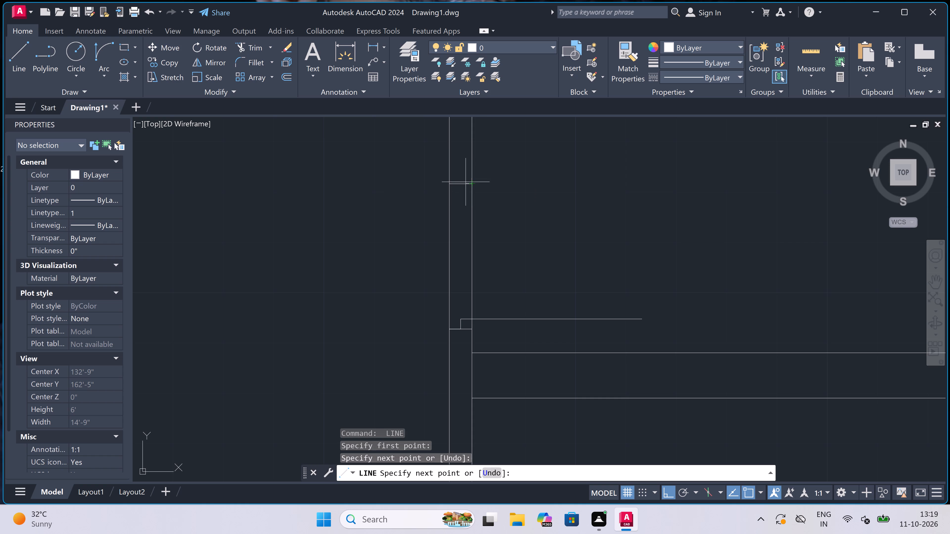
{"action": "left_click", "coordinate": [462, 181]}
{"action": "key", "text": "2"}
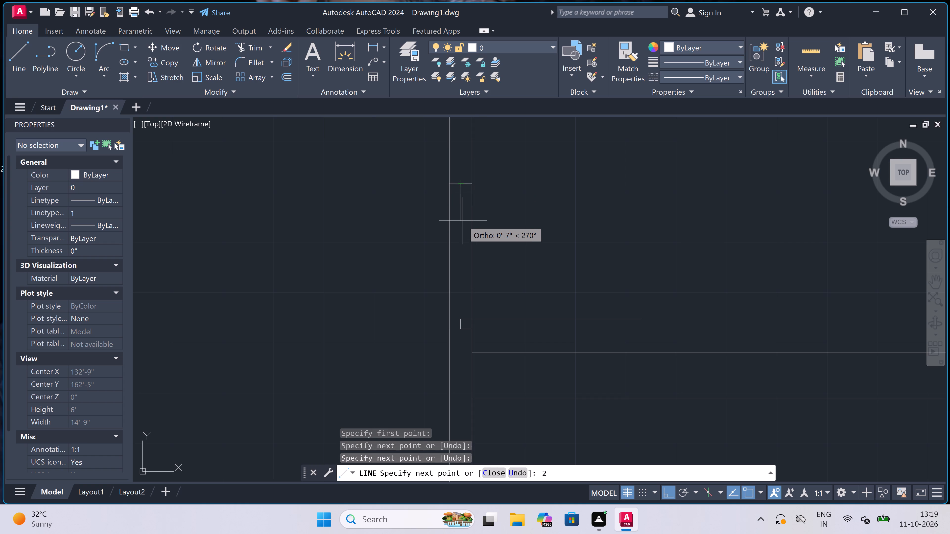
{"action": "type", "text": "\""}
{"action": "key", "text": "space"}
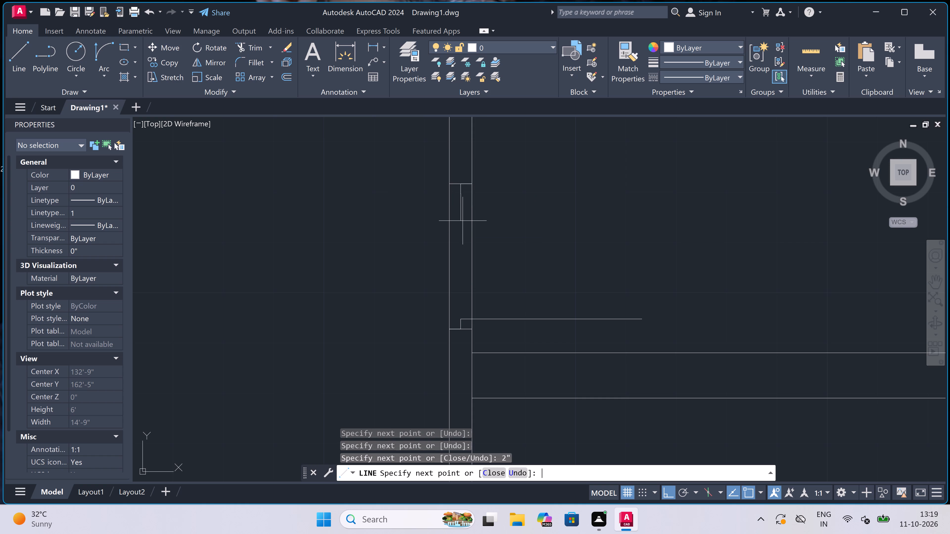
{"action": "key", "text": "Escape"}
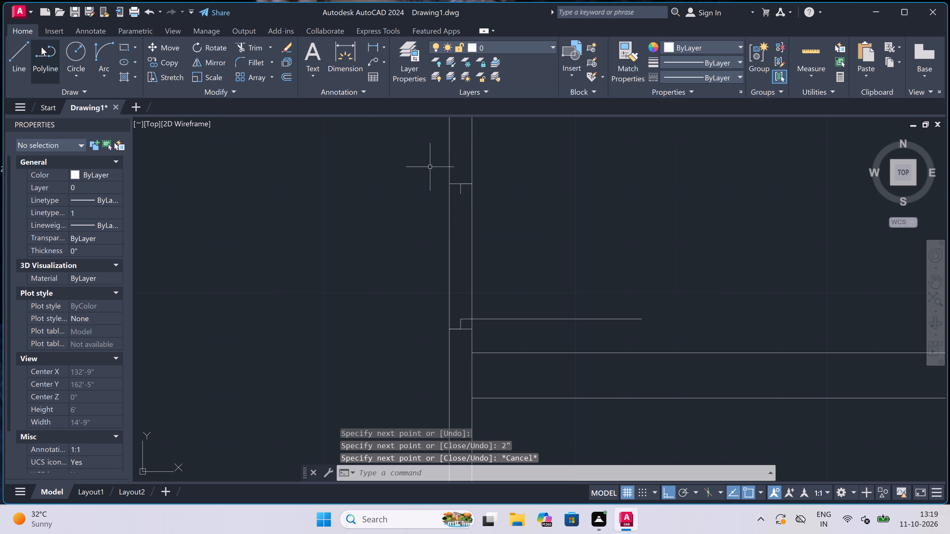
Draw the door swing arc from the free end of the 3' leaf to the end of the upper jamb's stop line.
{"action": "left_click", "coordinate": [103, 54]}
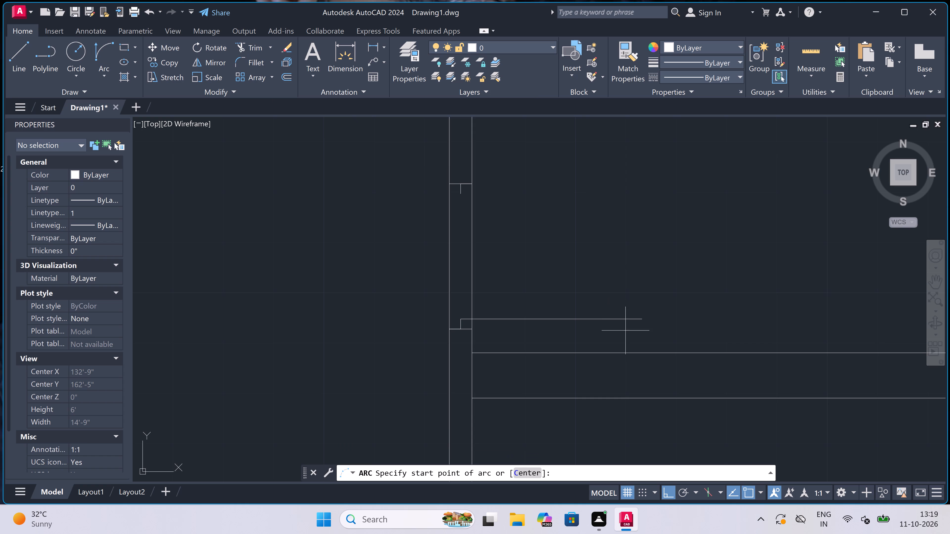
{"action": "left_click", "coordinate": [644, 319]}
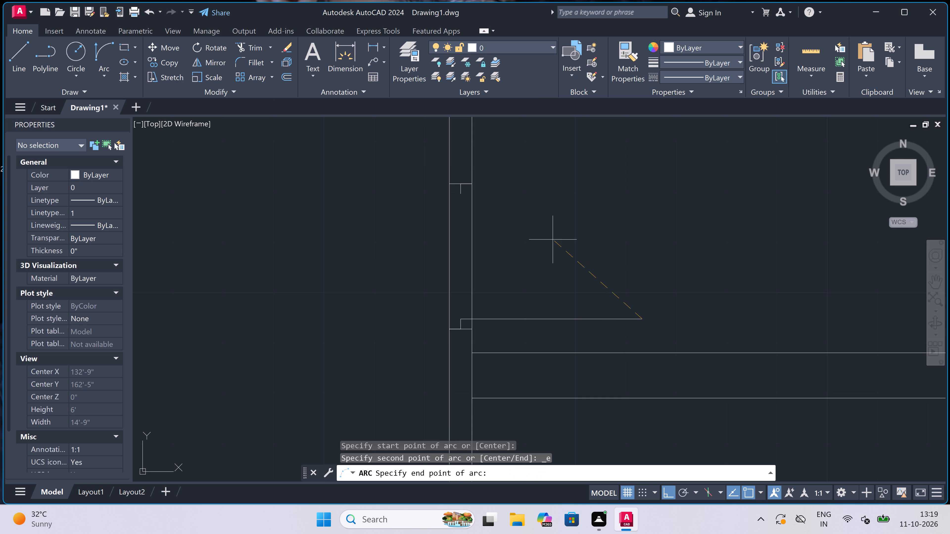
{"action": "left_click", "coordinate": [460, 197]}
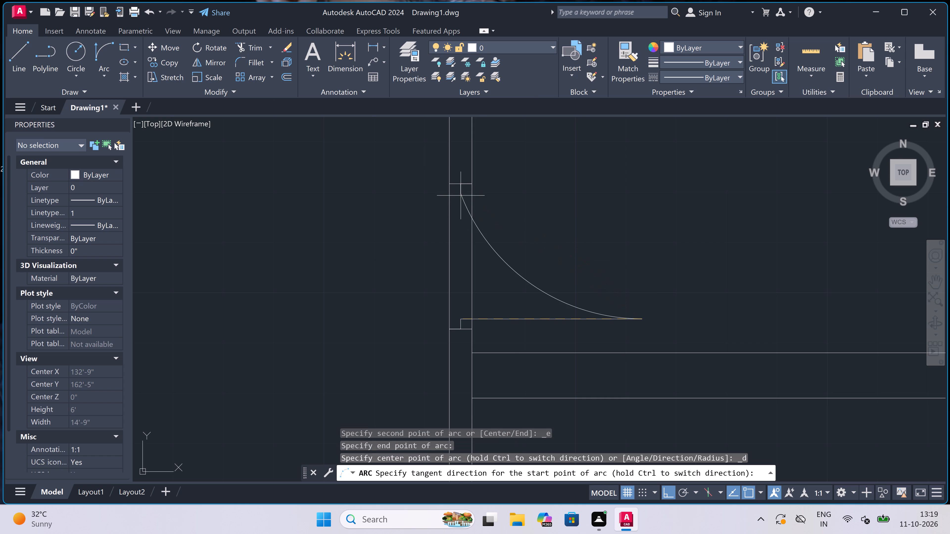
{"action": "left_click", "coordinate": [568, 195]}
Trim both partition lines between the two new jambs to open the doorway beside the swing arc.
{"action": "type", "text": "tr"}
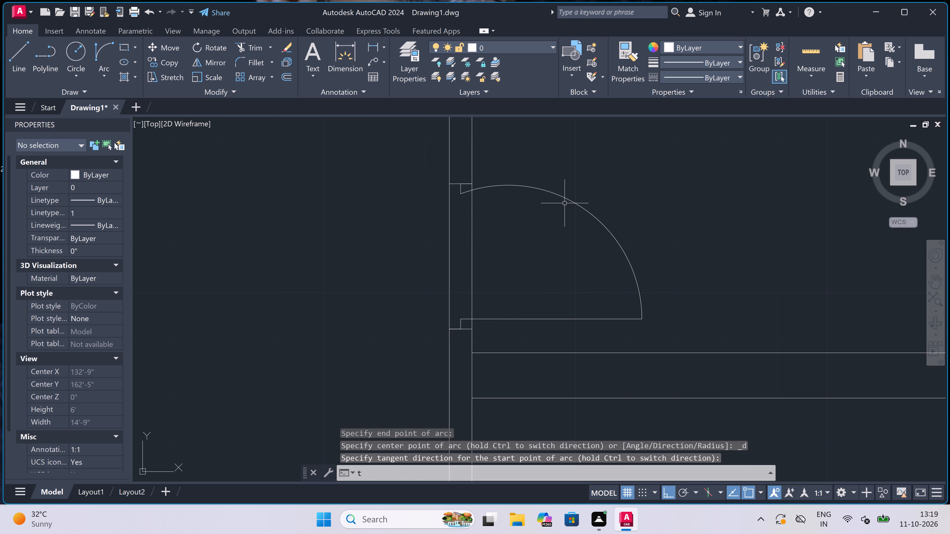
{"action": "key", "text": "space"}
{"action": "left_click", "coordinate": [505, 243]}
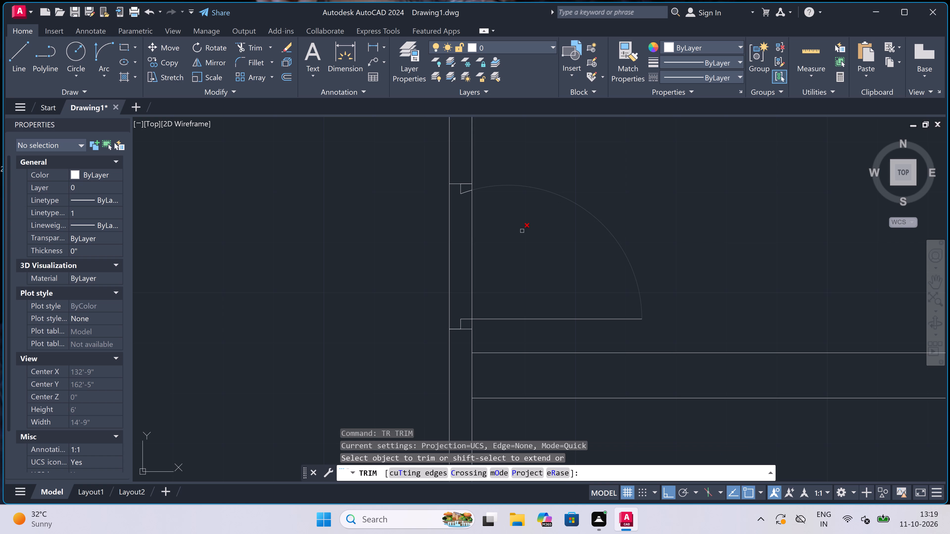
{"action": "left_click", "coordinate": [408, 249]}
{"action": "scroll", "coordinate": [472, 245], "scroll_direction": "down", "scroll_amount": 3}
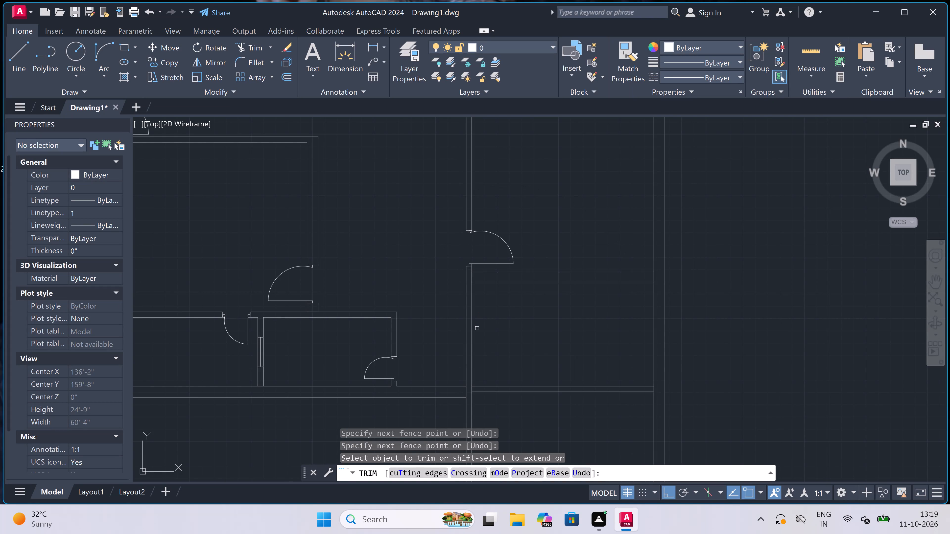
Extend the lower line of the wall below the new doorway and the upper line of the next wall down across the partition's thickness.
{"action": "scroll", "coordinate": [481, 330], "scroll_direction": "down", "scroll_amount": 3}
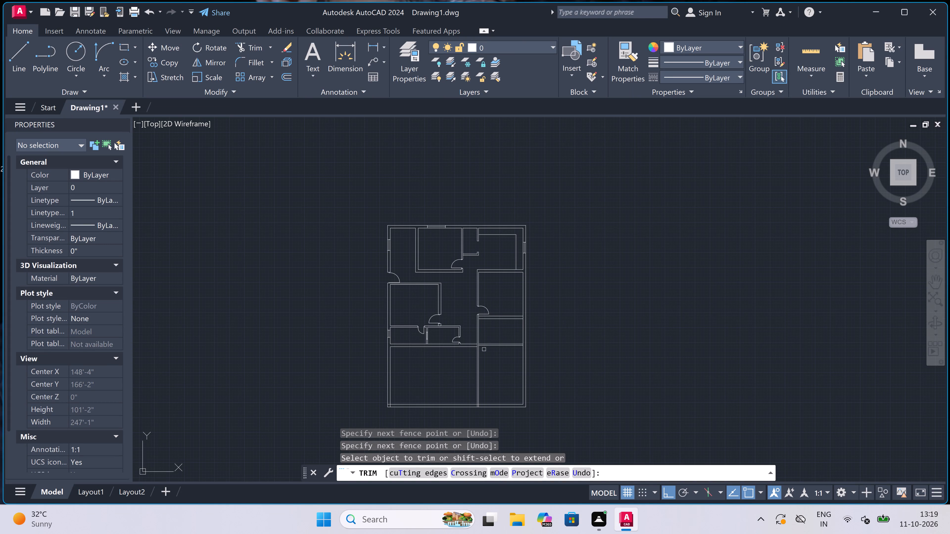
{"action": "key", "text": "Escape"}
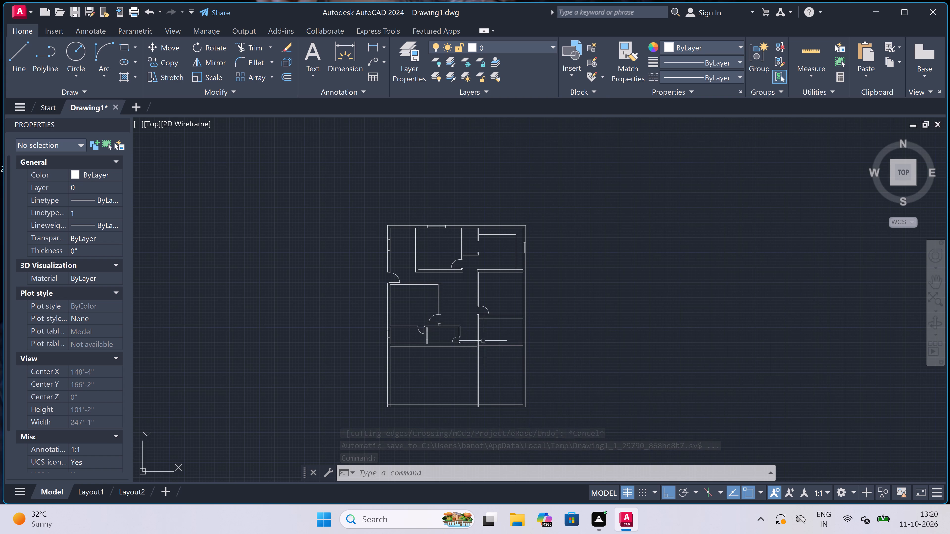
{"action": "scroll", "coordinate": [480, 328], "scroll_direction": "up", "scroll_amount": 3}
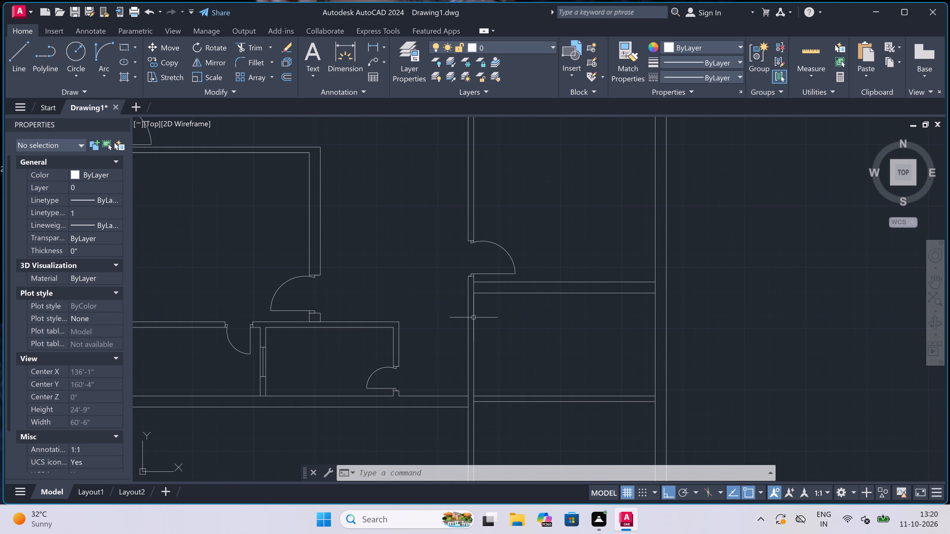
{"action": "key", "text": "e"}
{"action": "key", "text": "x"}
{"action": "key", "text": "space"}
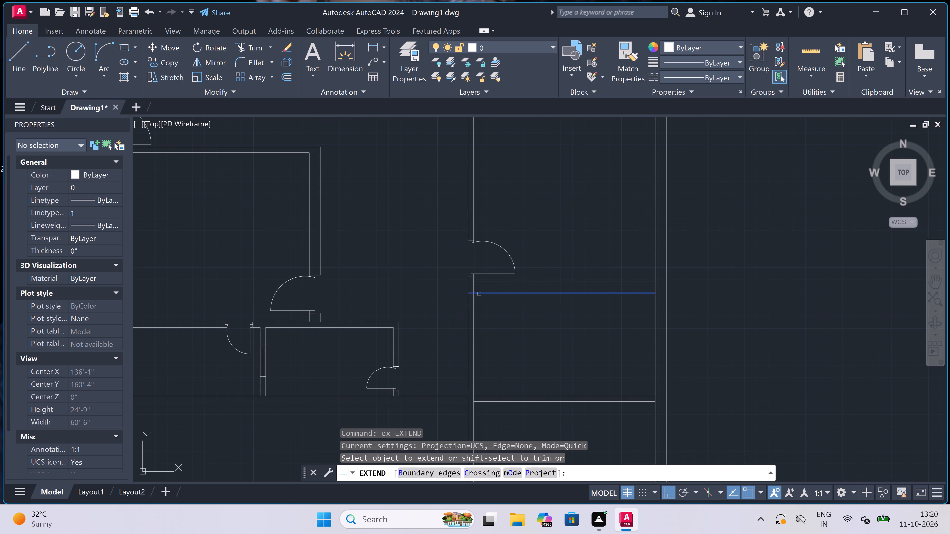
{"action": "left_click", "coordinate": [479, 294]}
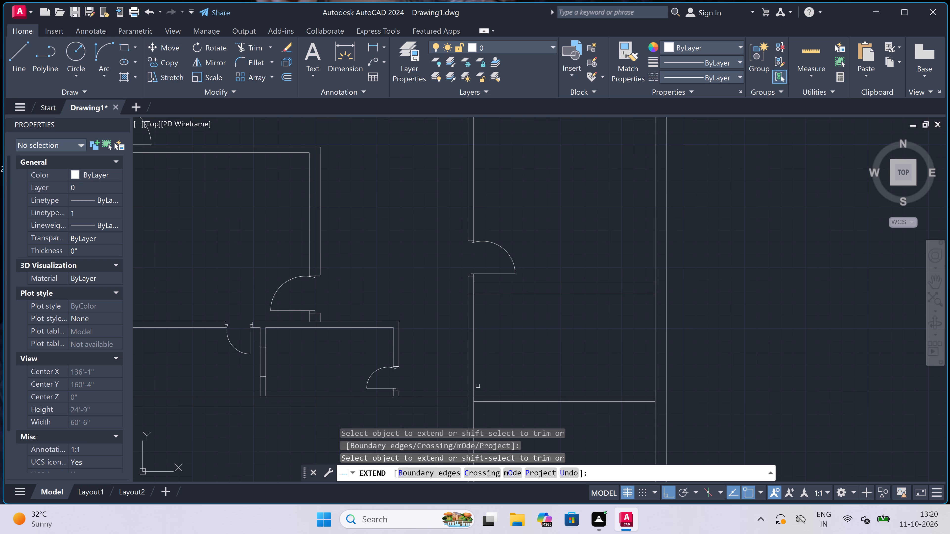
{"action": "key", "text": "Escape"}
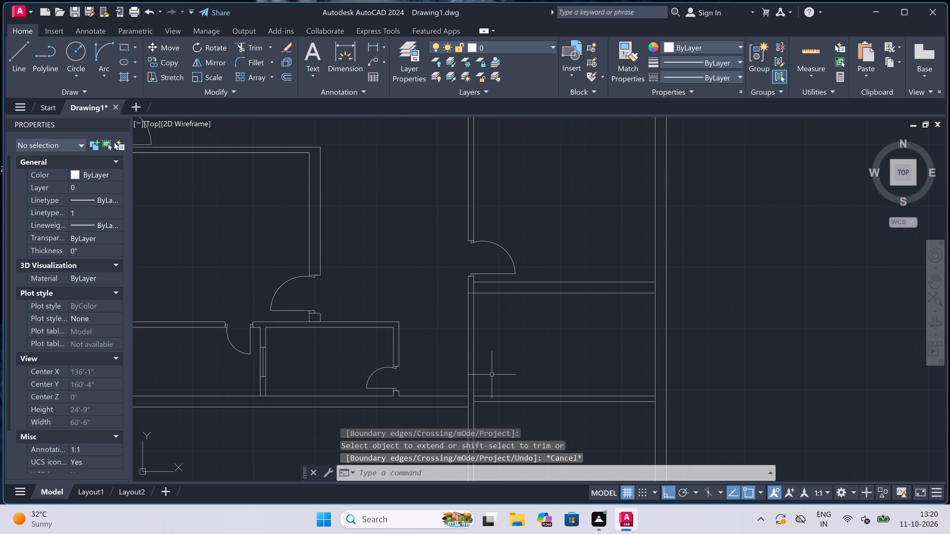
{"action": "key", "text": "space"}
{"action": "left_click", "coordinate": [461, 396]}
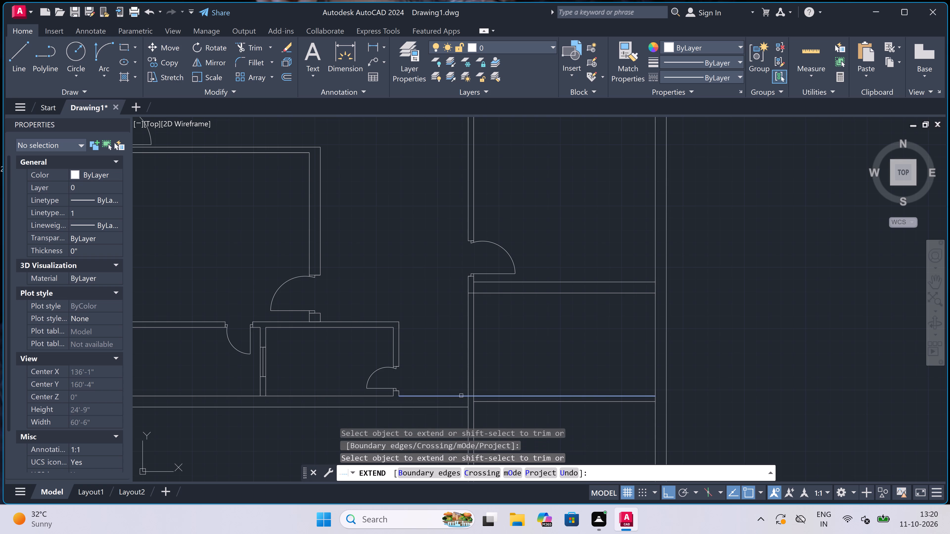
{"action": "key", "text": "Escape"}
Trim away both partition lines between those two walls, plus the leftover stub inside the upper wall's open end.
{"action": "type", "text": "tr"}
{"action": "key", "text": "space"}
{"action": "left_click", "coordinate": [496, 355]}
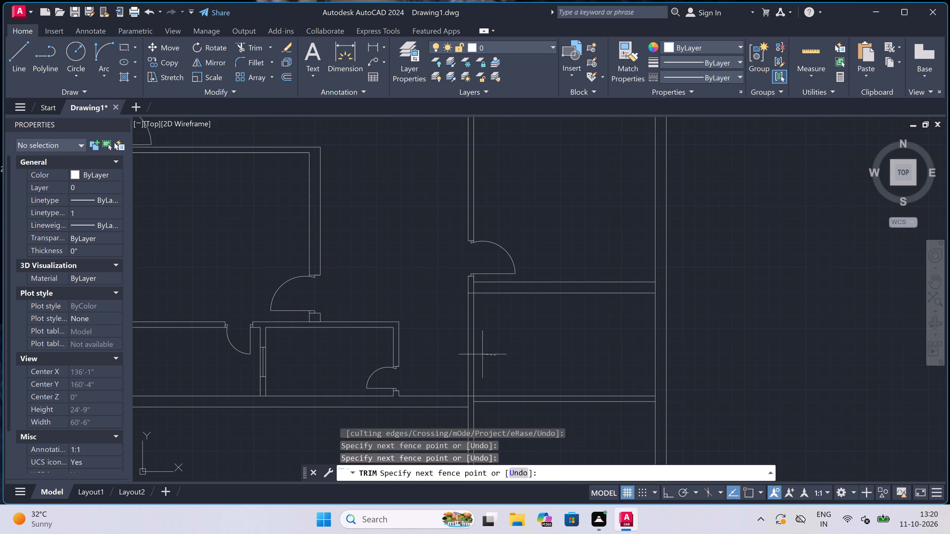
{"action": "left_click", "coordinate": [450, 355]}
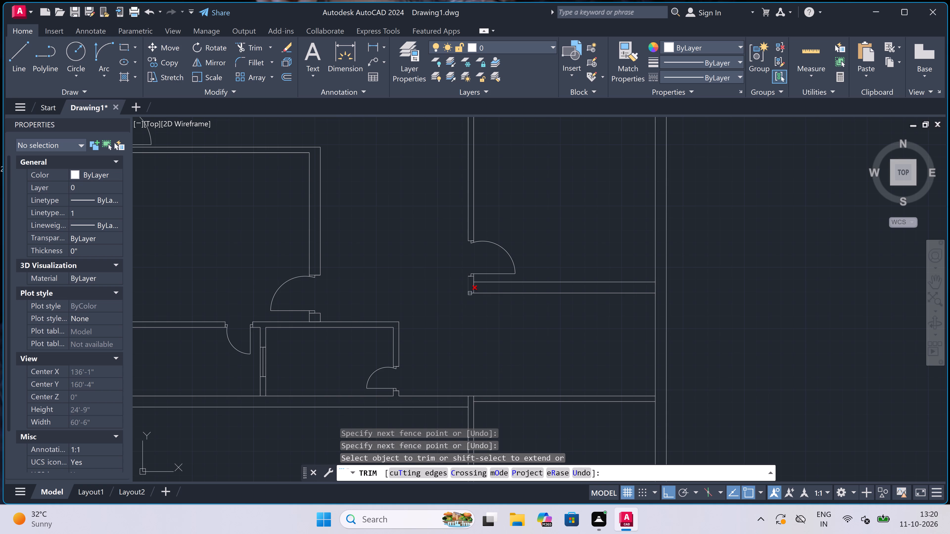
{"action": "scroll", "coordinate": [474, 281], "scroll_direction": "up", "scroll_amount": 3}
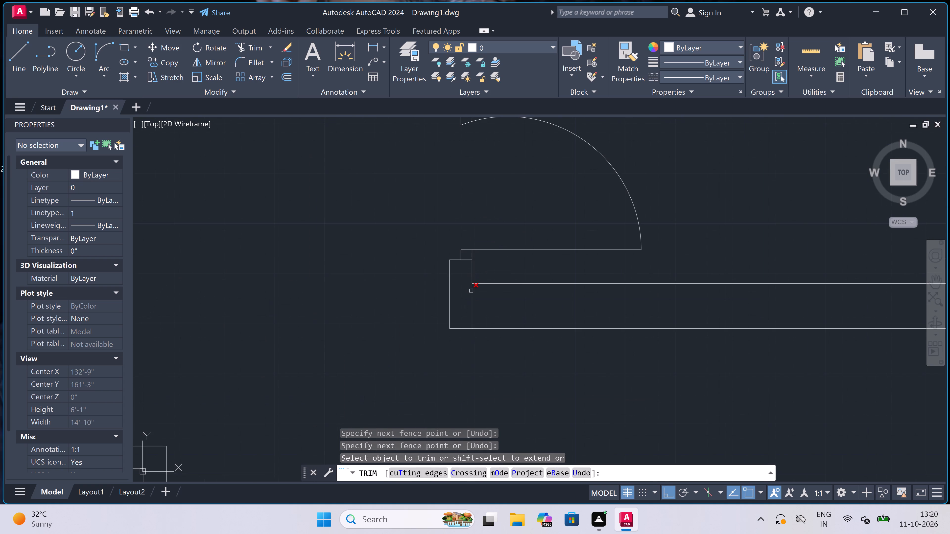
{"action": "left_click", "coordinate": [470, 304]}
{"action": "left_click", "coordinate": [484, 310]}
{"action": "scroll", "coordinate": [483, 306], "scroll_direction": "down", "scroll_amount": 5}
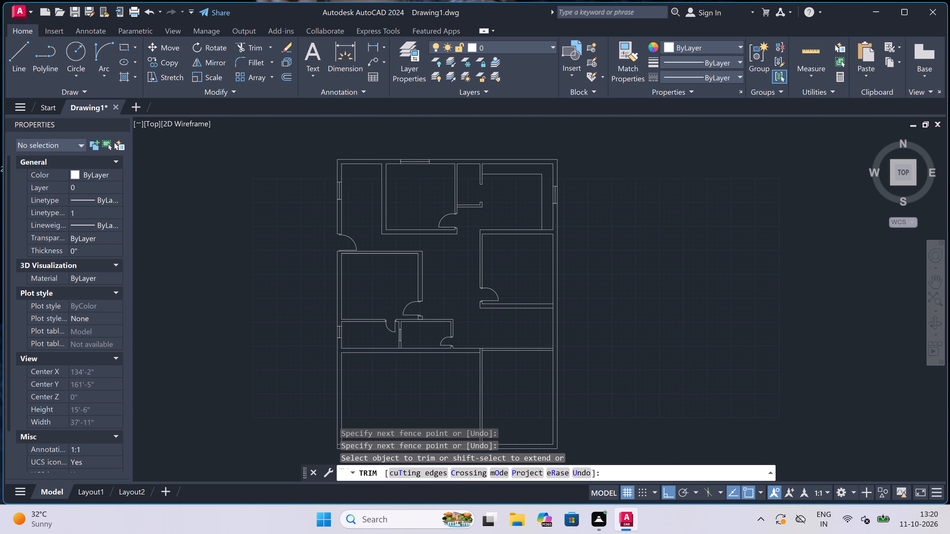
{"action": "scroll", "coordinate": [505, 319], "scroll_direction": "up", "scroll_amount": 2}
{"action": "key", "text": "Escape"}
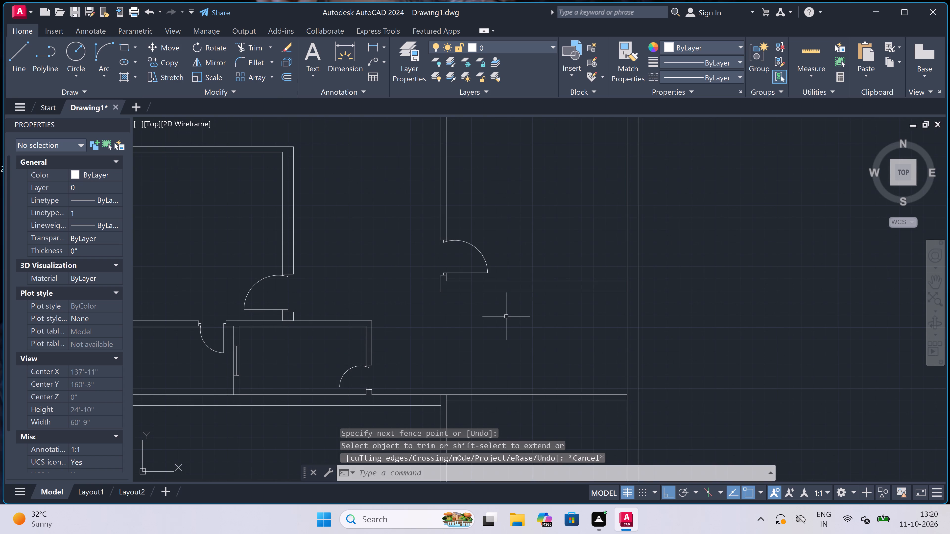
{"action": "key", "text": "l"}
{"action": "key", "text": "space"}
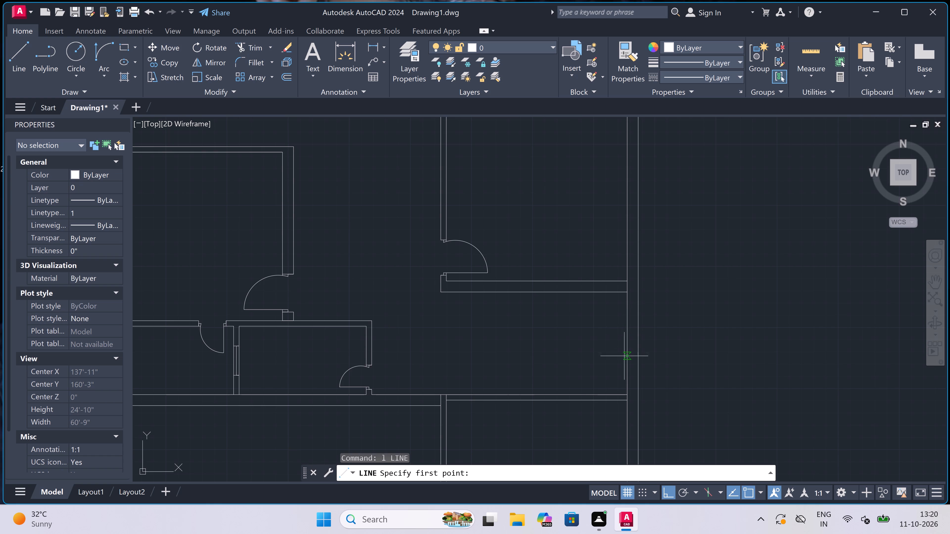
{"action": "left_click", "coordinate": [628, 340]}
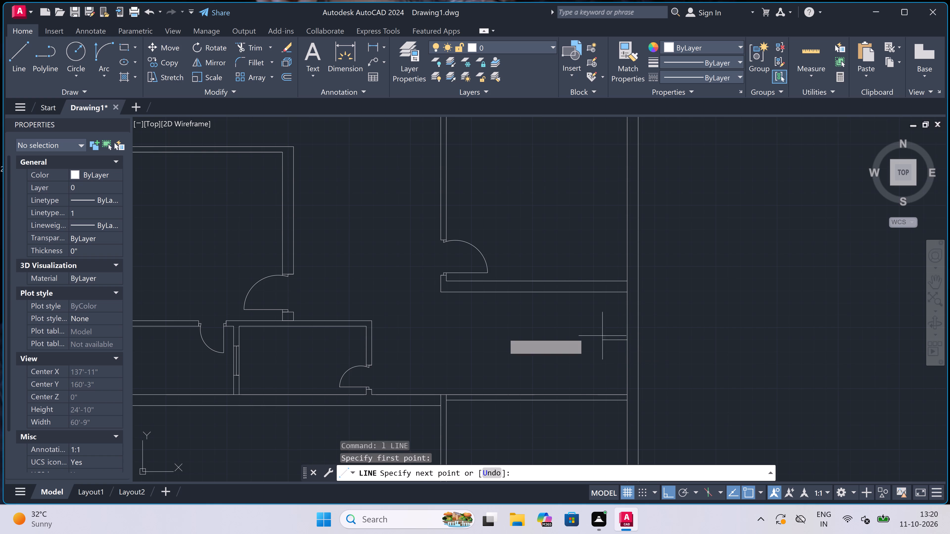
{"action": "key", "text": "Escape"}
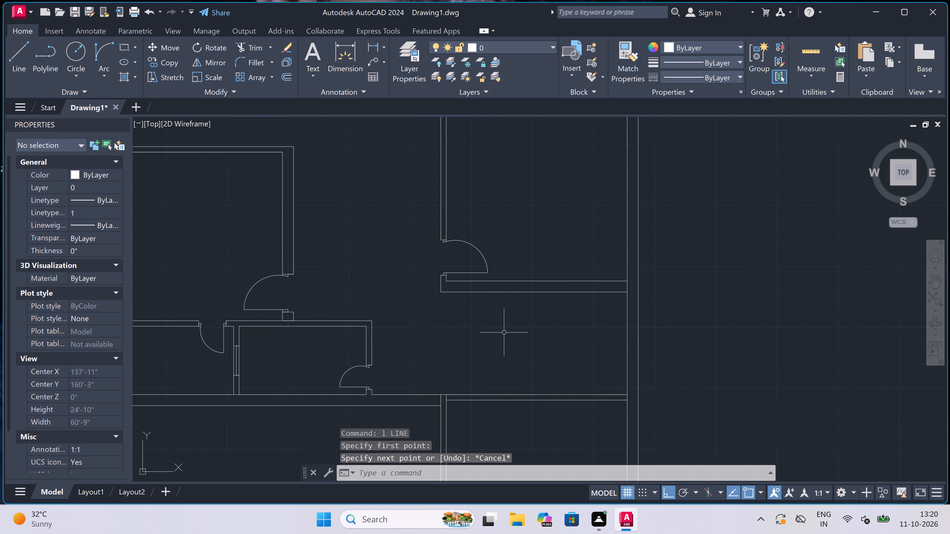
Draw the stair flight outline from the exterior wall's inner face horizontally to near the passage, turning up to the wall above.
{"action": "key", "text": "space"}
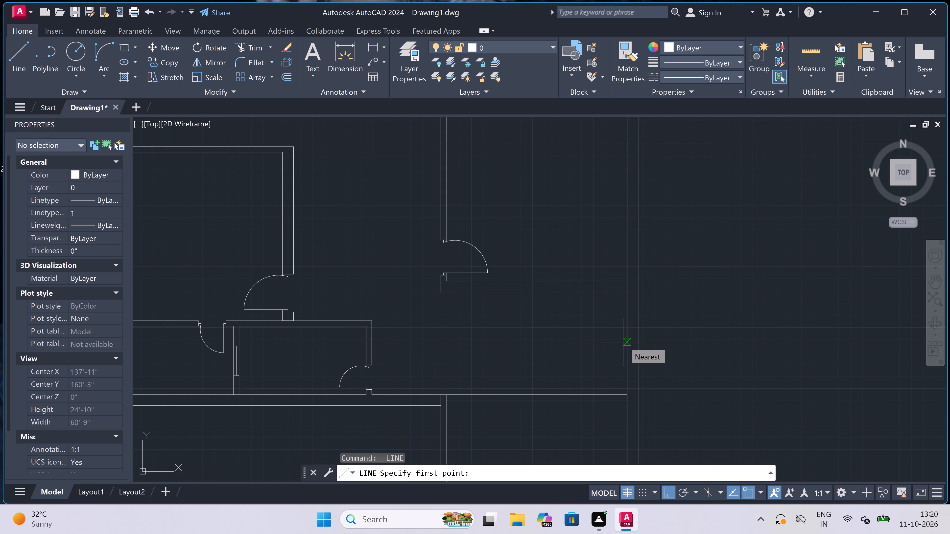
{"action": "left_click", "coordinate": [624, 342]}
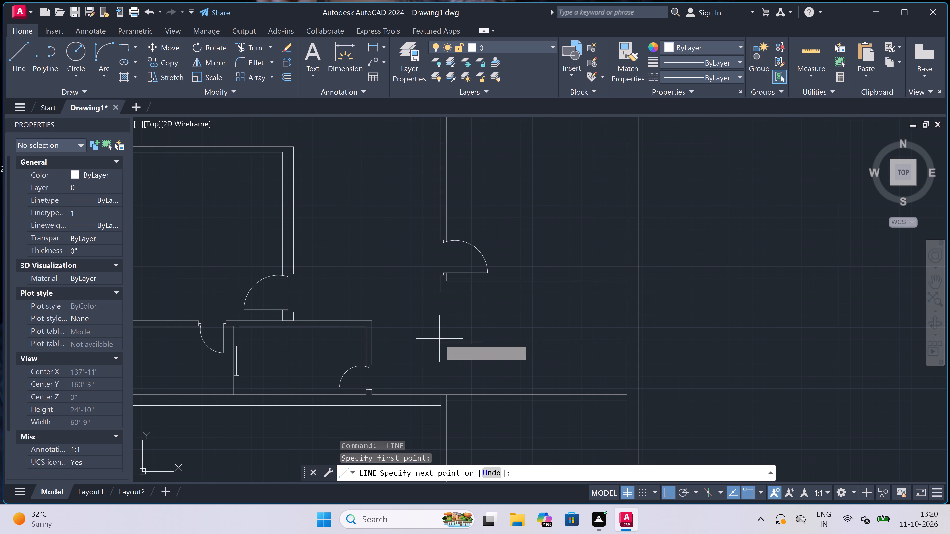
{"action": "left_click", "coordinate": [457, 341]}
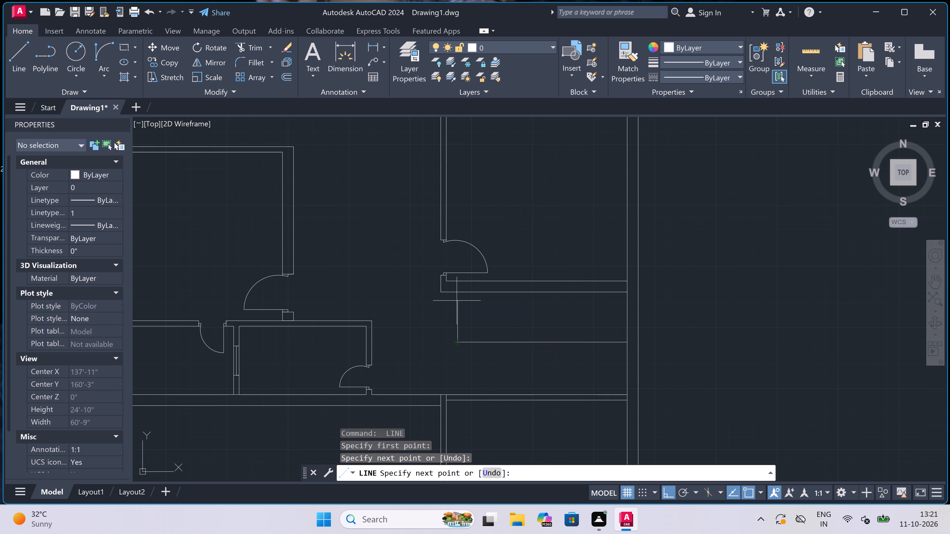
{"action": "left_click", "coordinate": [456, 290]}
{"action": "key", "text": "Escape"}
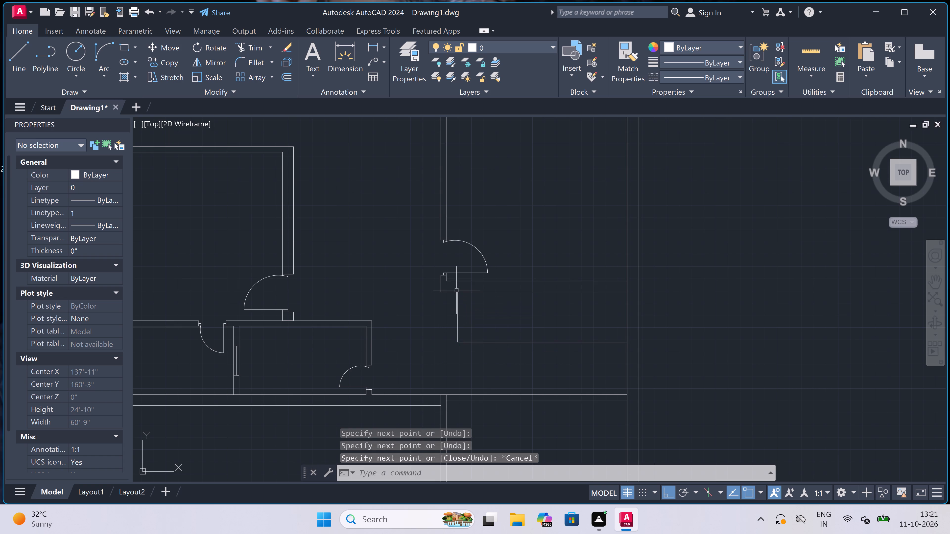
Offset the outline's short vertical line 9" repeatedly toward the exterior wall, making twelve copies as stair tread lines.
{"action": "key", "text": "o"}
{"action": "key", "text": "space"}
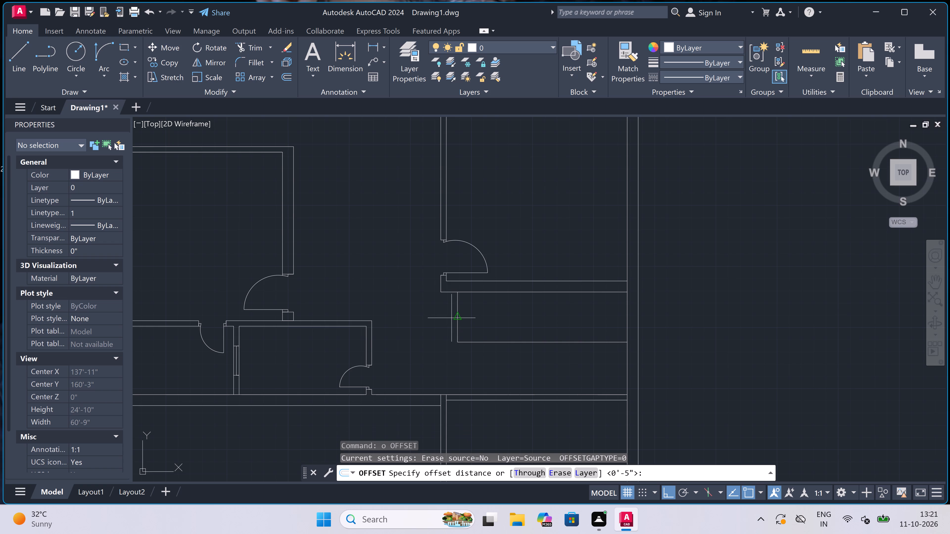
{"action": "left_click", "coordinate": [457, 322]}
{"action": "type", "text": "9\""}
{"action": "key", "text": "space"}
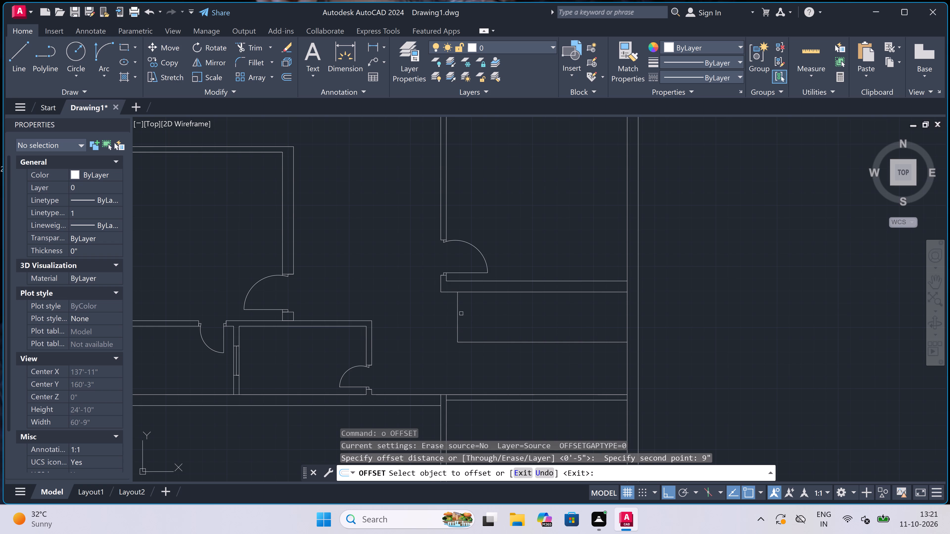
{"action": "left_click", "coordinate": [458, 312]}
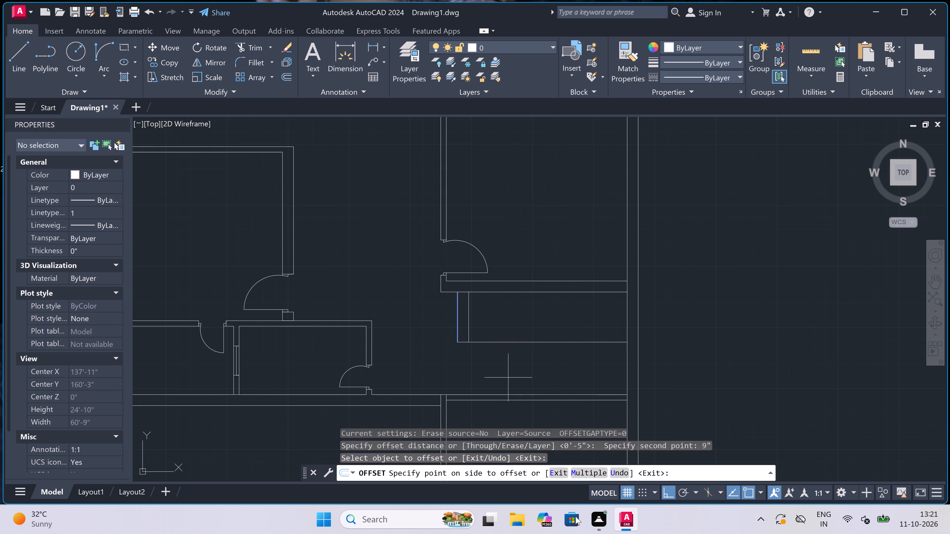
{"action": "left_click", "coordinate": [580, 472]}
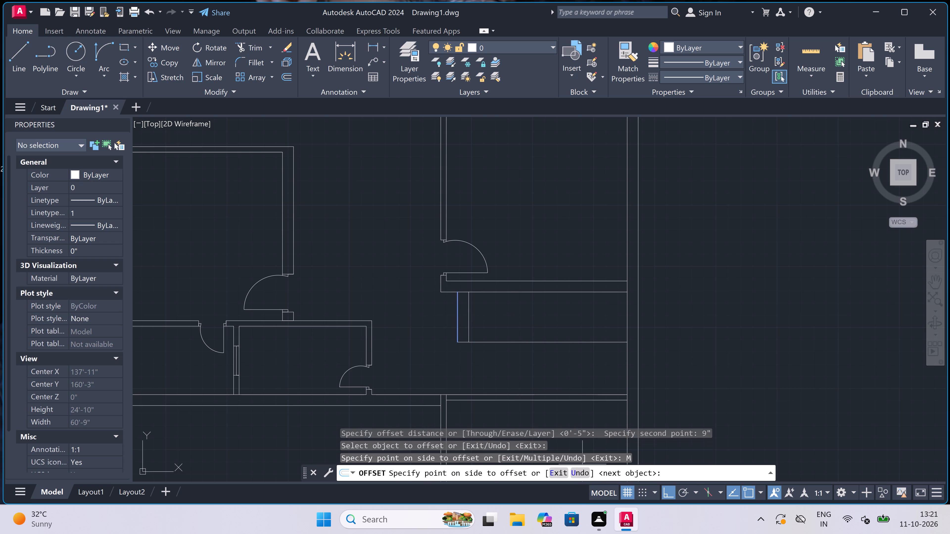
{"action": "triple_click", "coordinate": [555, 314]}
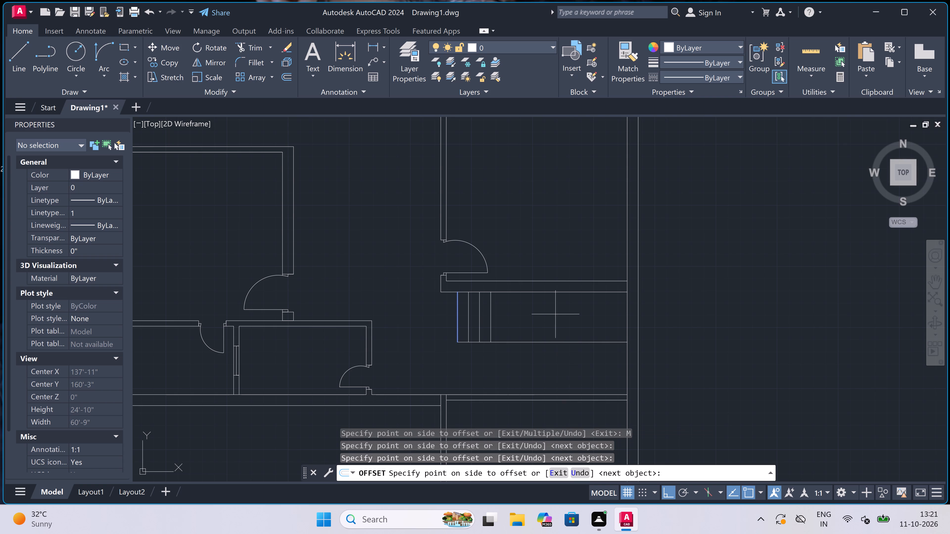
{"action": "left_click", "coordinate": [556, 314]}
{"action": "triple_click", "coordinate": [563, 314]}
{"action": "left_click", "coordinate": [570, 316]}
{"action": "left_click", "coordinate": [577, 318]}
{"action": "left_click", "coordinate": [582, 321]}
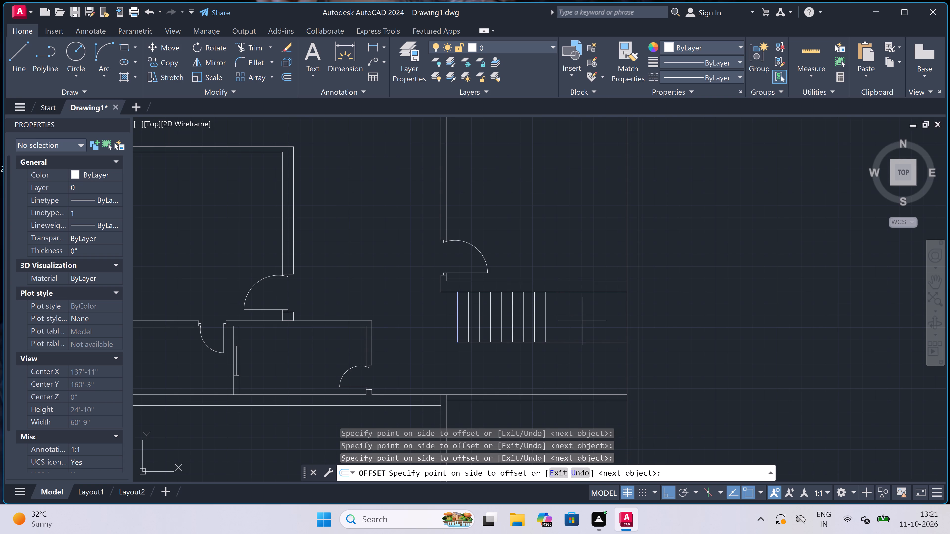
{"action": "left_click", "coordinate": [594, 325]}
{"action": "left_click", "coordinate": [596, 324]}
{"action": "left_click", "coordinate": [598, 322]}
{"action": "left_click", "coordinate": [604, 322]}
{"action": "key", "text": "Escape"}
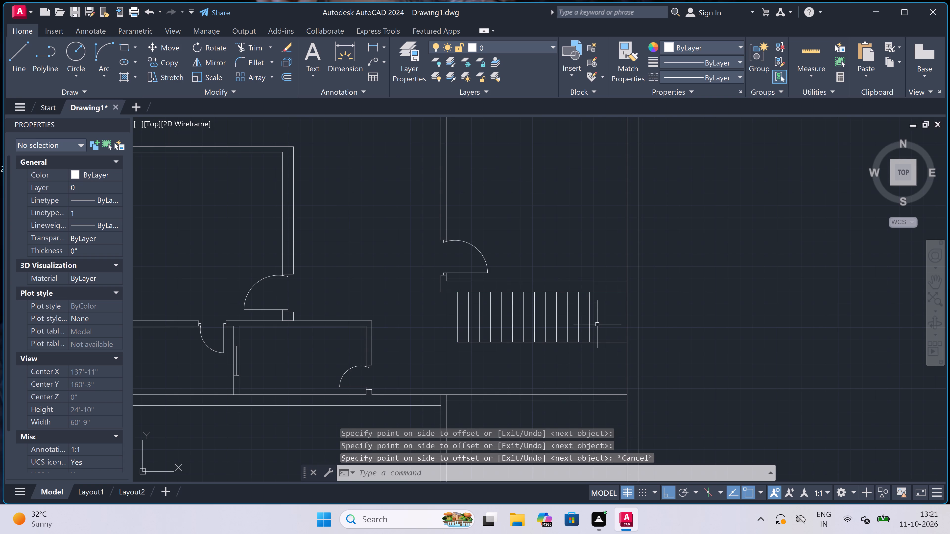
Extend all the stair tread lines down past the flight's dividing line to the wall below.
{"action": "key", "text": "e"}
{"action": "key", "text": "x"}
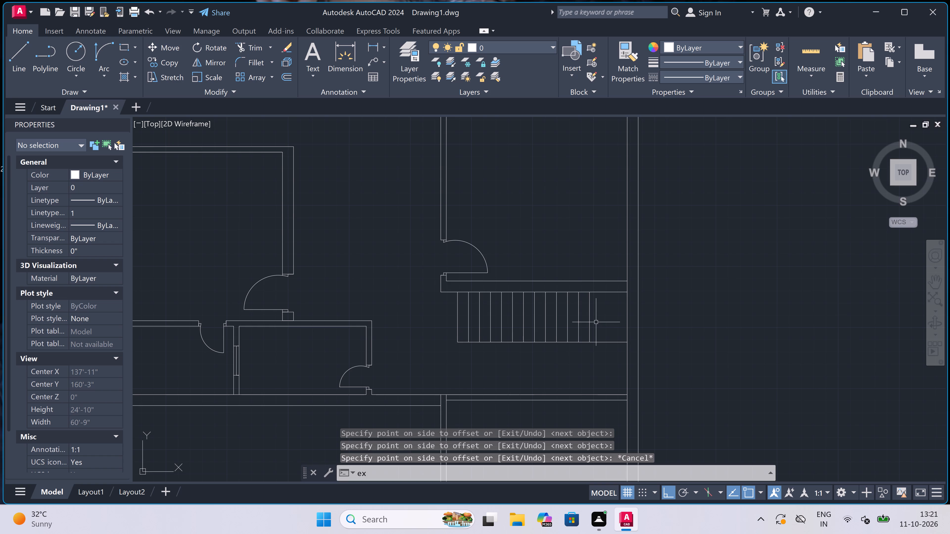
{"action": "key", "text": "space"}
{"action": "left_click", "coordinate": [597, 320]}
{"action": "left_click_drag", "start_coordinate": [577, 319], "coordinate": [572, 319]}
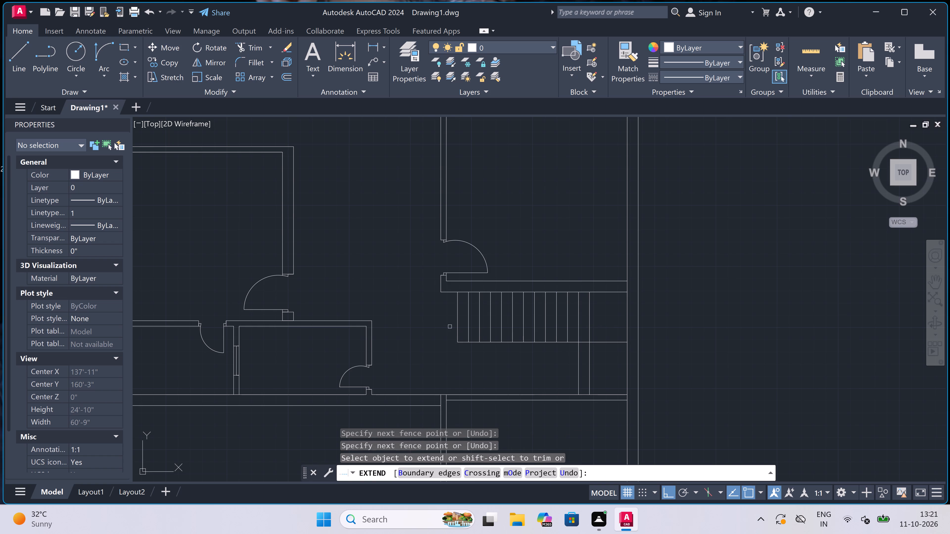
{"action": "left_click", "coordinate": [435, 321]}
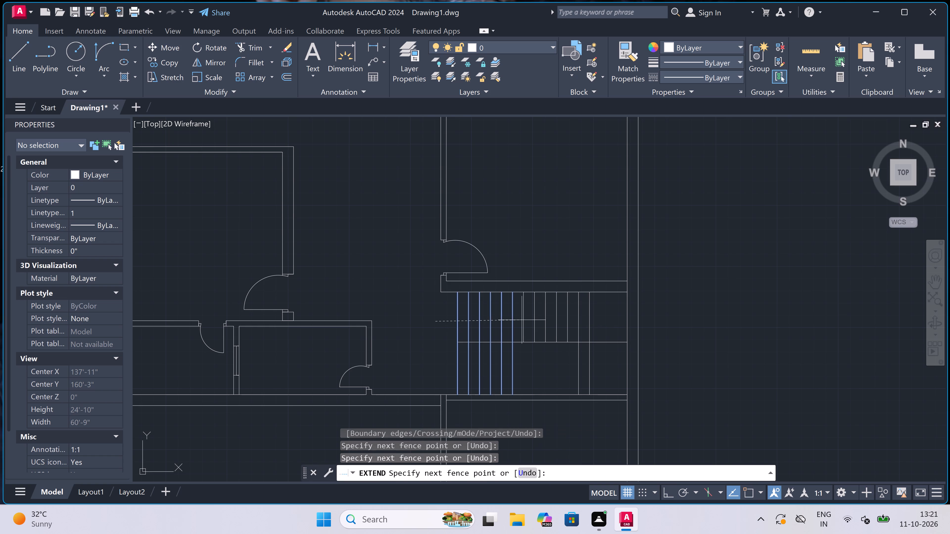
{"action": "left_click", "coordinate": [593, 320]}
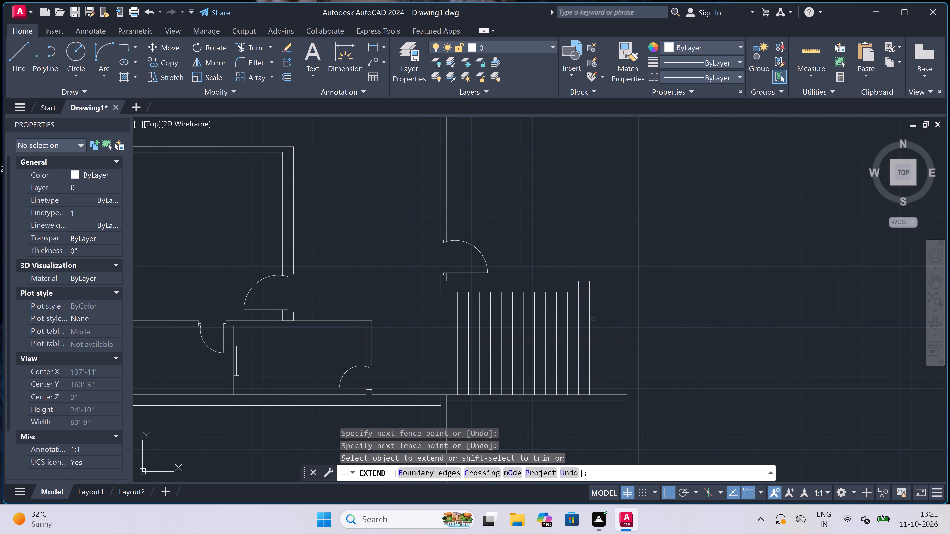
{"action": "key", "text": "Escape"}
Trim the ends of the last two tread lines nearest the exterior wall that run into the wall above the stairs.
{"action": "key", "text": "t"}
{"action": "key", "text": "r"}
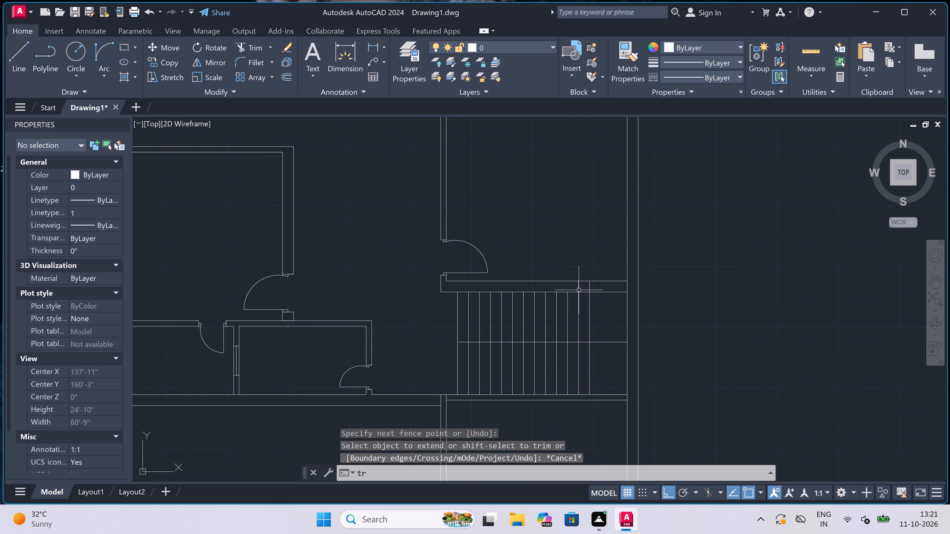
{"action": "key", "text": "space"}
{"action": "scroll", "coordinate": [579, 288], "scroll_direction": "up", "scroll_amount": 2}
{"action": "left_click", "coordinate": [579, 288]}
{"action": "double_click", "coordinate": [603, 280]}
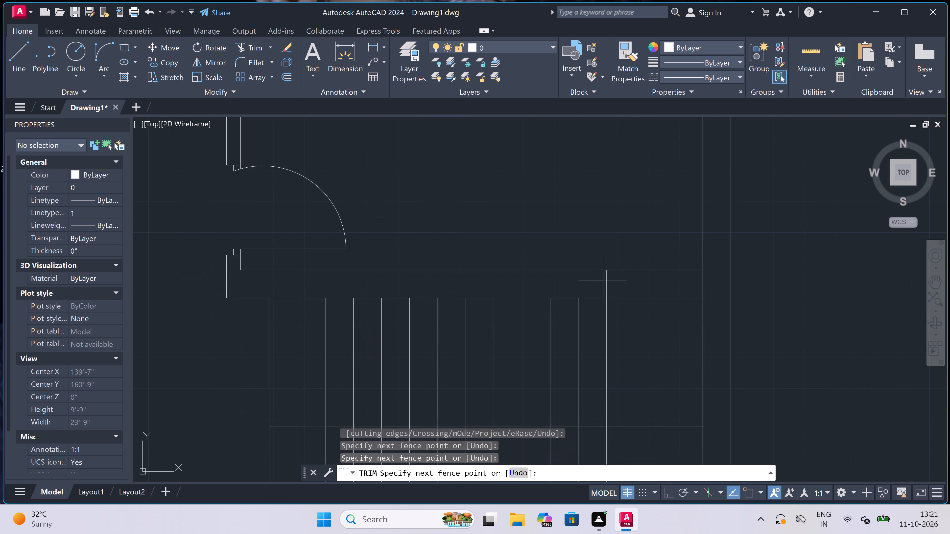
{"action": "left_click", "coordinate": [618, 280]}
{"action": "scroll", "coordinate": [618, 280], "scroll_direction": "down", "scroll_amount": 2}
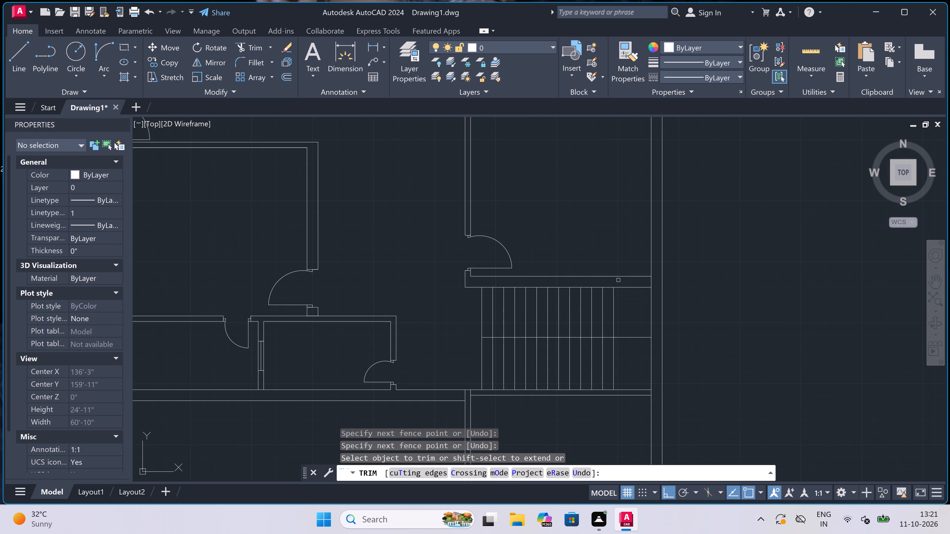
Trim the stub of the stair's dividing line between the last tread and the exterior wall.
{"action": "scroll", "coordinate": [618, 280], "scroll_direction": "down", "scroll_amount": 1}
{"action": "scroll", "coordinate": [627, 311], "scroll_direction": "up", "scroll_amount": 2}
{"action": "left_click", "coordinate": [627, 313]}
{"action": "left_click", "coordinate": [627, 362]}
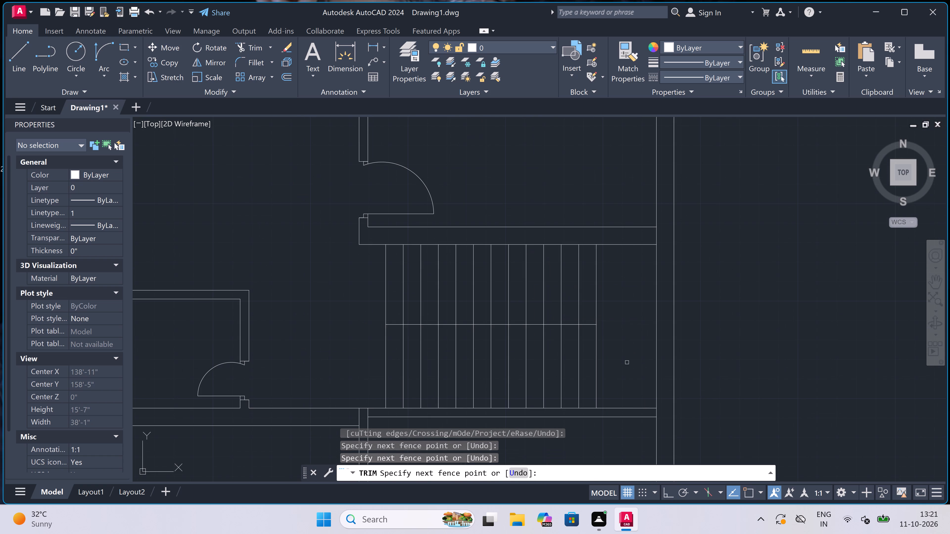
Trim the portions of the six tread lines nearest the passage that run below the stair's dividing line.
{"action": "scroll", "coordinate": [624, 328], "scroll_direction": "down", "scroll_amount": 2}
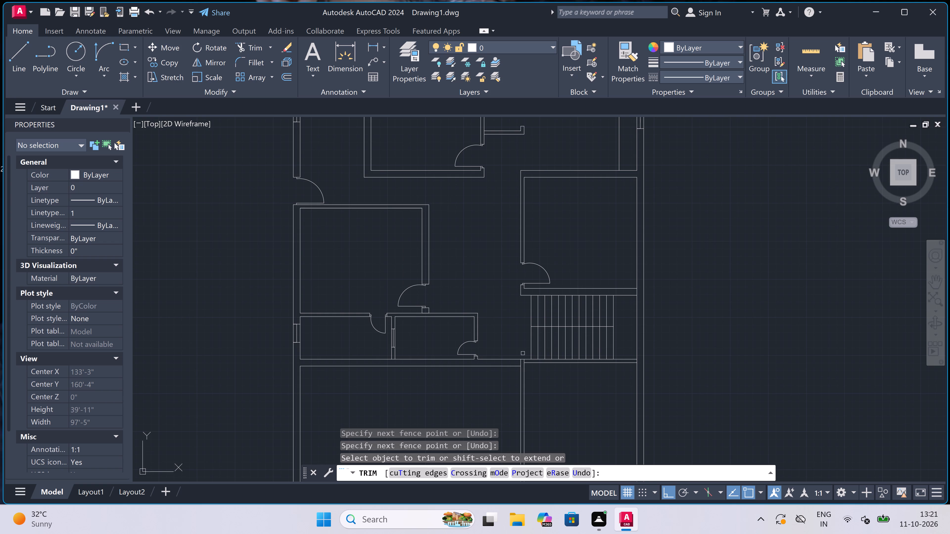
{"action": "scroll", "coordinate": [523, 353], "scroll_direction": "up", "scroll_amount": 2}
{"action": "scroll", "coordinate": [544, 359], "scroll_direction": "up", "scroll_amount": 1}
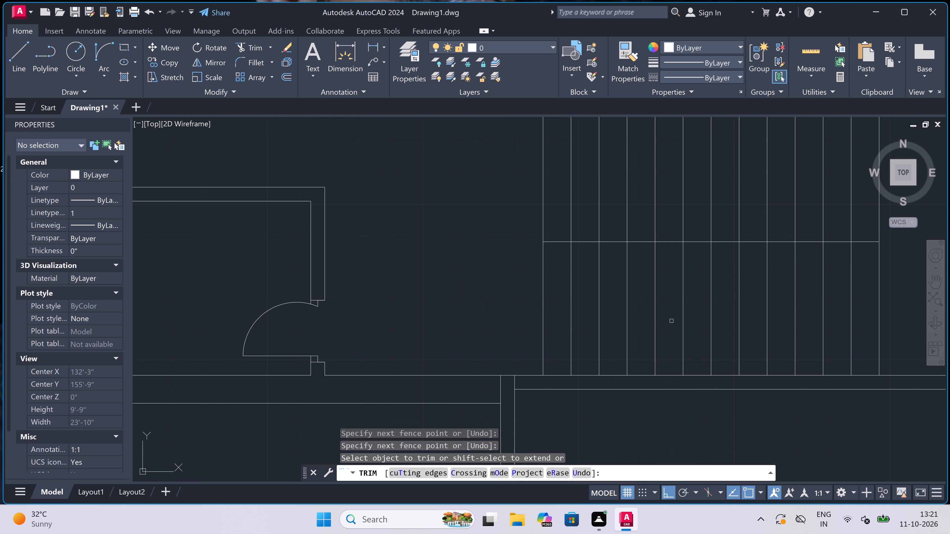
{"action": "left_click", "coordinate": [689, 317]}
{"action": "left_click", "coordinate": [531, 309]}
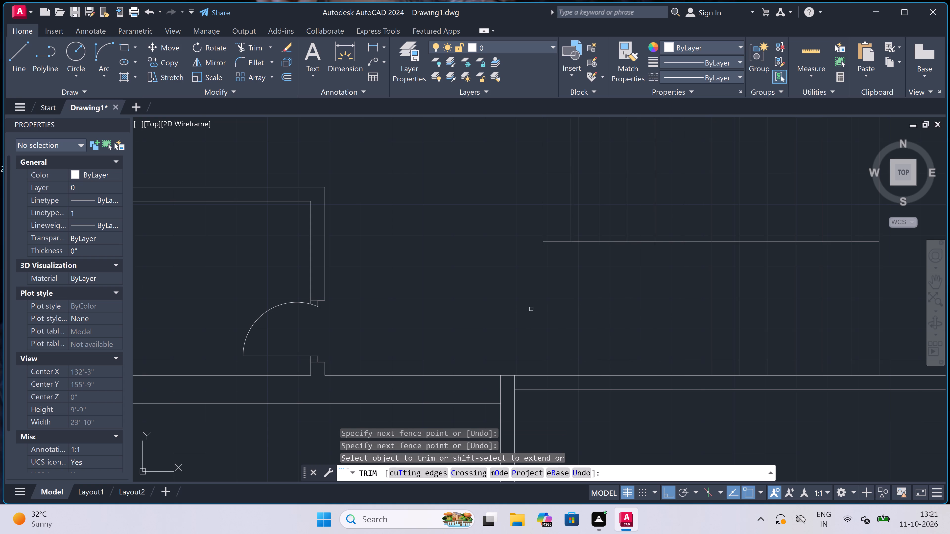
{"action": "key", "text": "Escape"}
Draw a door jamb across the wall below the stairs near the partition junction, with a 2" stop and a 3' leaf extending down.
{"action": "scroll", "coordinate": [572, 293], "scroll_direction": "down", "scroll_amount": 3}
{"action": "scroll", "coordinate": [565, 317], "scroll_direction": "up", "scroll_amount": 3}
{"action": "key", "text": "l"}
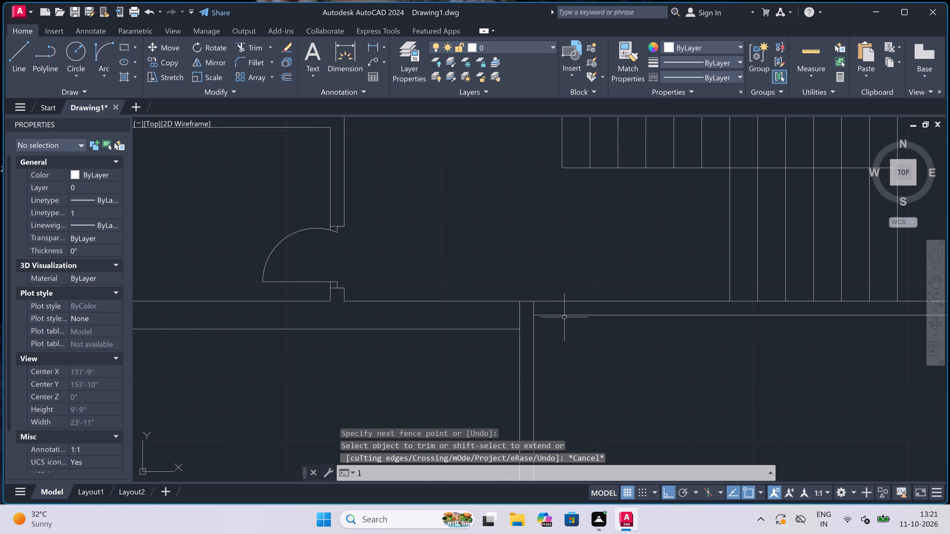
{"action": "key", "text": "space"}
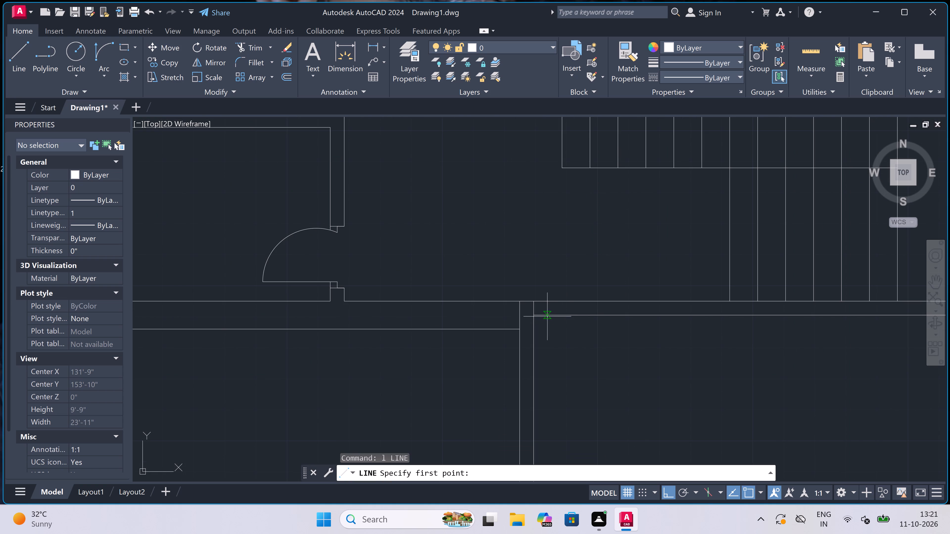
{"action": "left_click", "coordinate": [546, 315]}
{"action": "left_click", "coordinate": [546, 306]}
{"action": "left_click", "coordinate": [546, 306]}
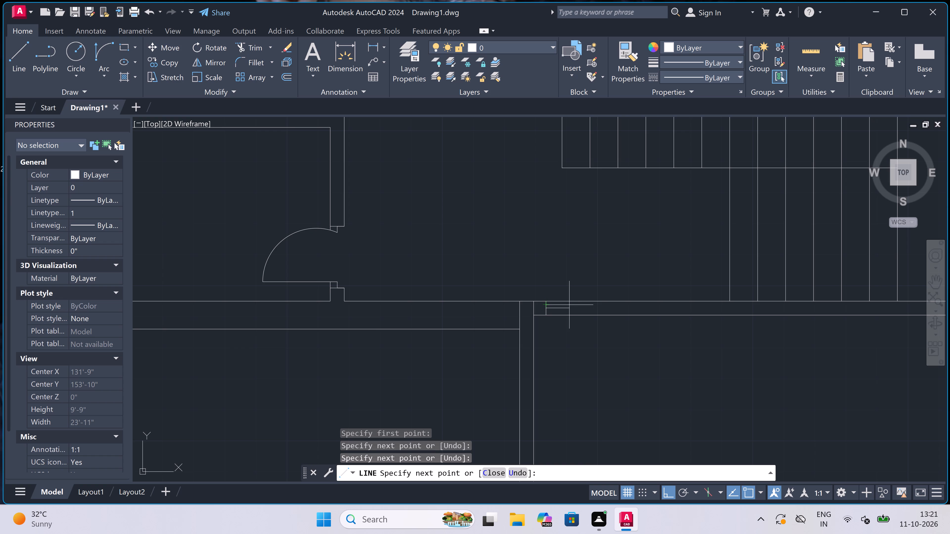
{"action": "type", "text": "2\""}
{"action": "key", "text": "space"}
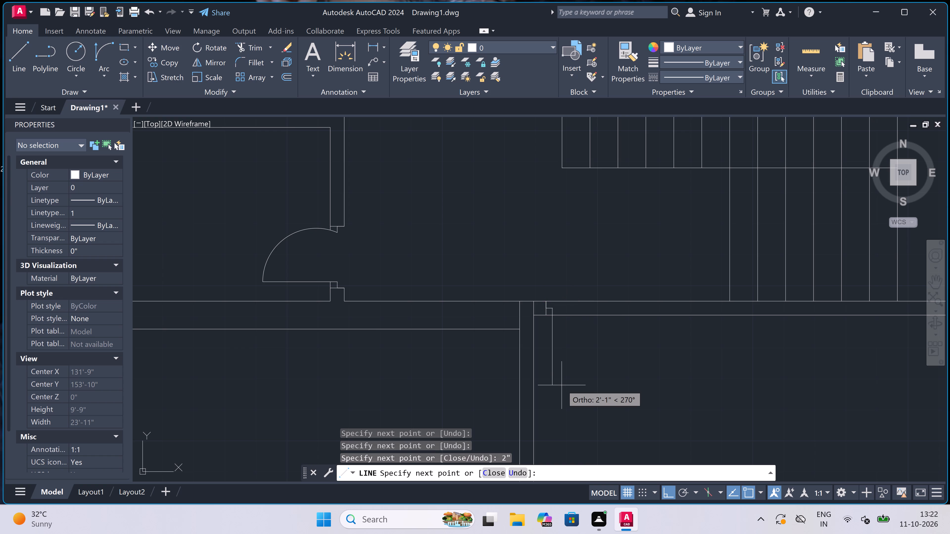
{"action": "type", "text": "3'"}
{"action": "key", "text": "space"}
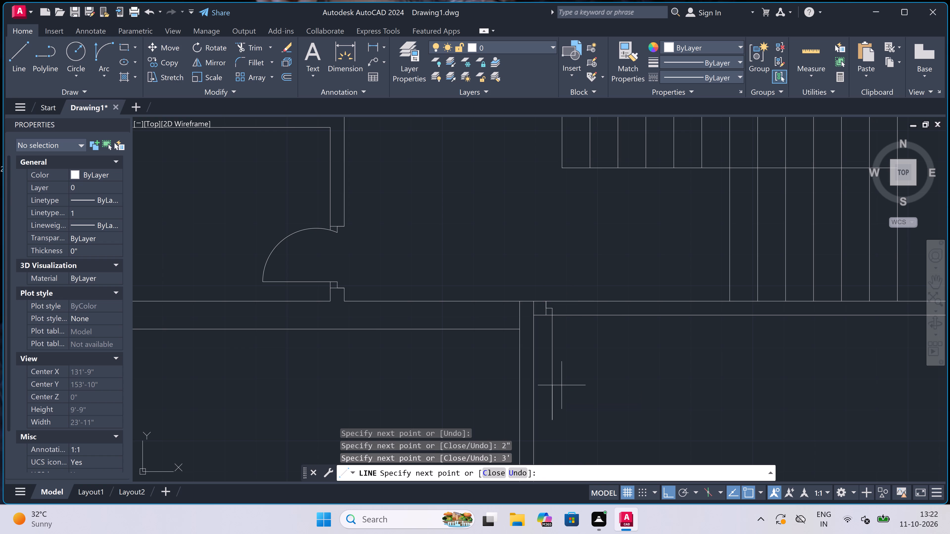
{"action": "key", "text": "Escape"}
Draw the opposite jamb across the same wall on the stair side, with a 2" stop facing the door leaf.
{"action": "key", "text": "space"}
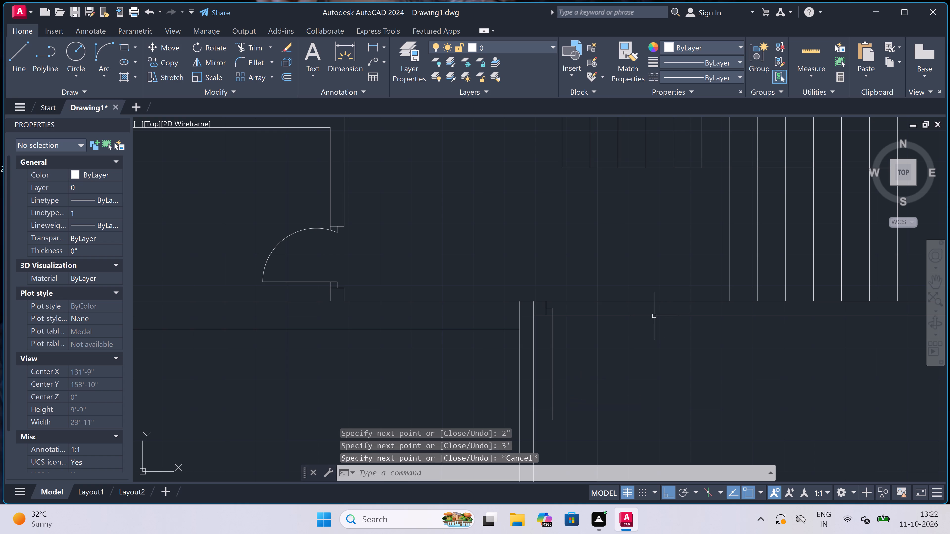
{"action": "left_click", "coordinate": [651, 316]}
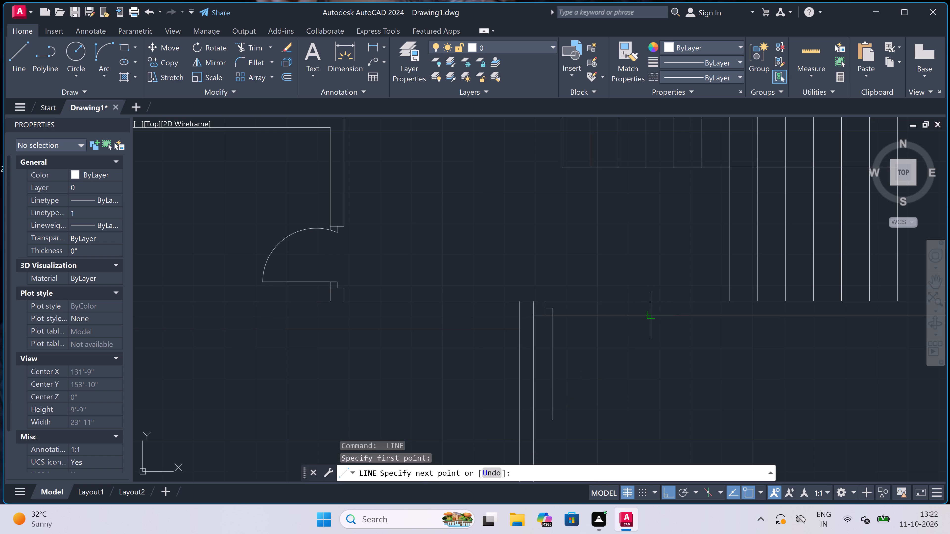
{"action": "left_click", "coordinate": [648, 297]}
{"action": "left_click", "coordinate": [651, 307]}
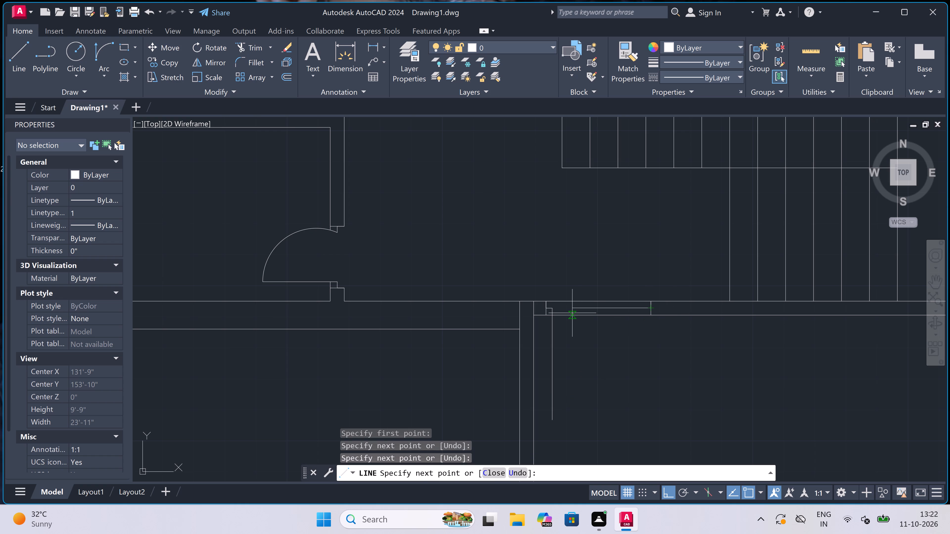
{"action": "type", "text": "2\""}
{"action": "key", "text": "space"}
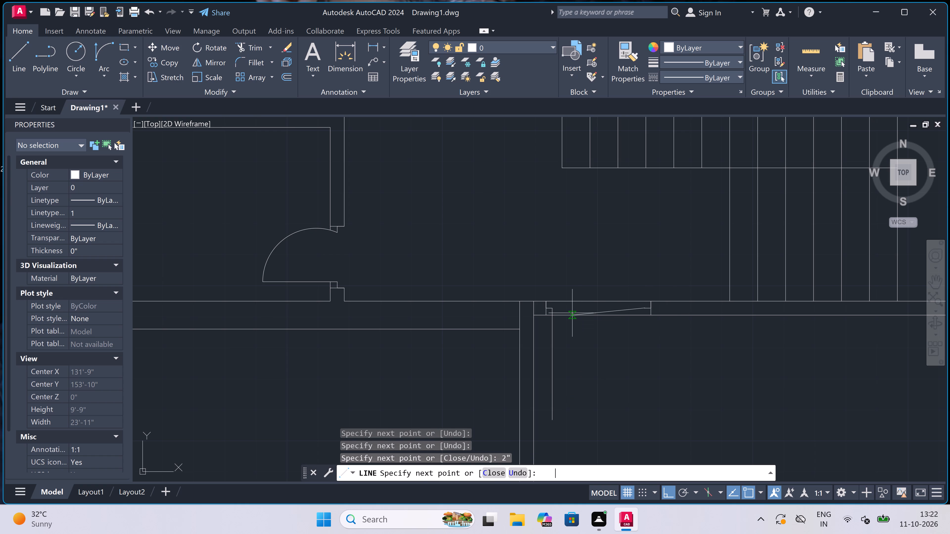
{"action": "key", "text": "Escape"}
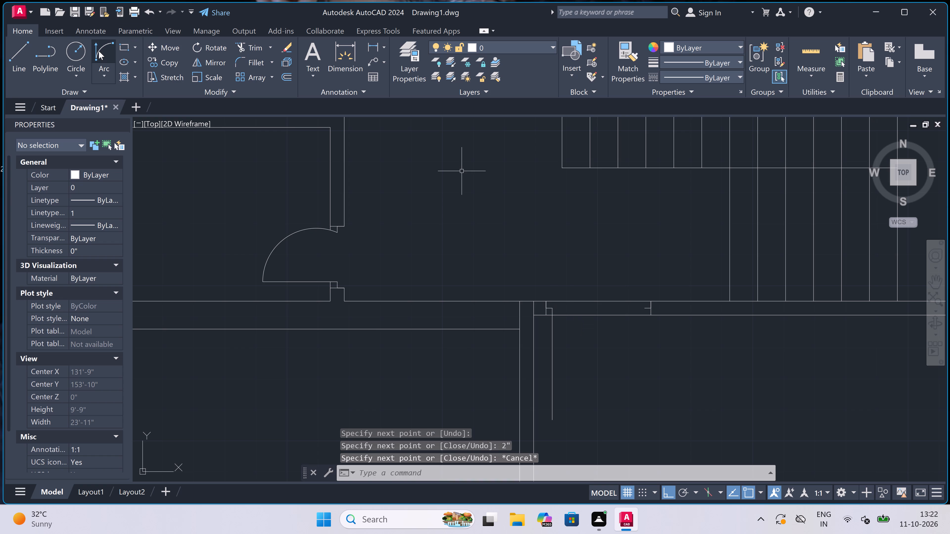
Draw the door's swing arc from the free end of the leaf to the opposite jamb's stop.
{"action": "left_click", "coordinate": [99, 51]}
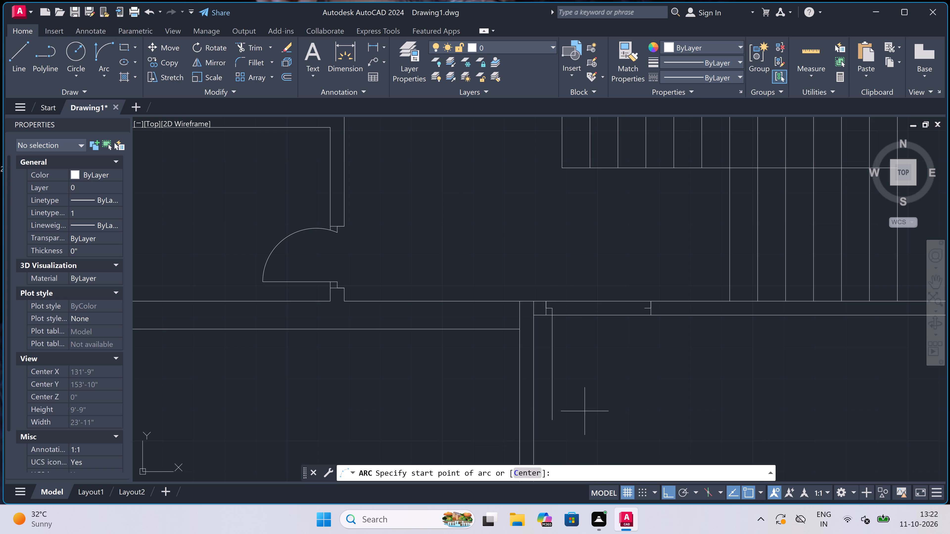
{"action": "left_click", "coordinate": [549, 416]}
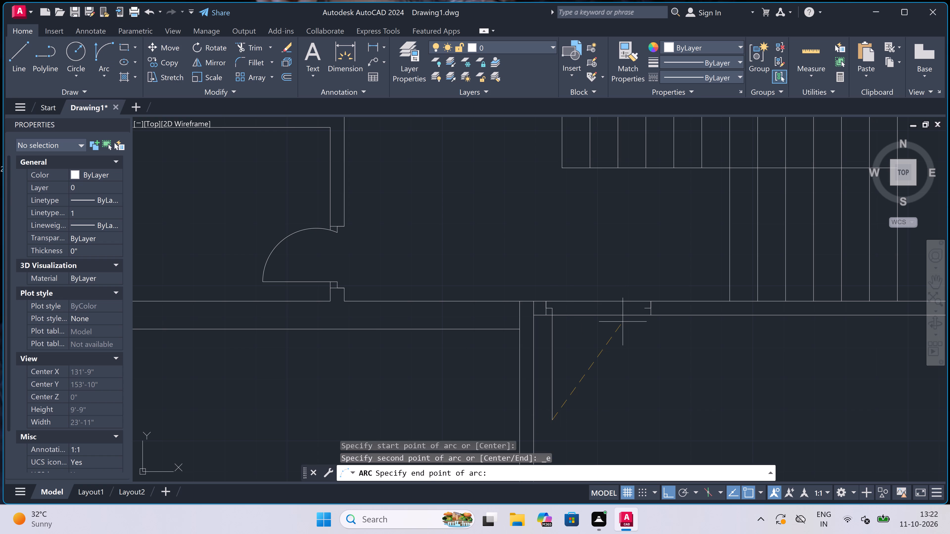
{"action": "scroll", "coordinate": [645, 306], "scroll_direction": "up", "scroll_amount": 1}
{"action": "left_click", "coordinate": [645, 306]}
{"action": "scroll", "coordinate": [645, 306], "scroll_direction": "down", "scroll_amount": 1}
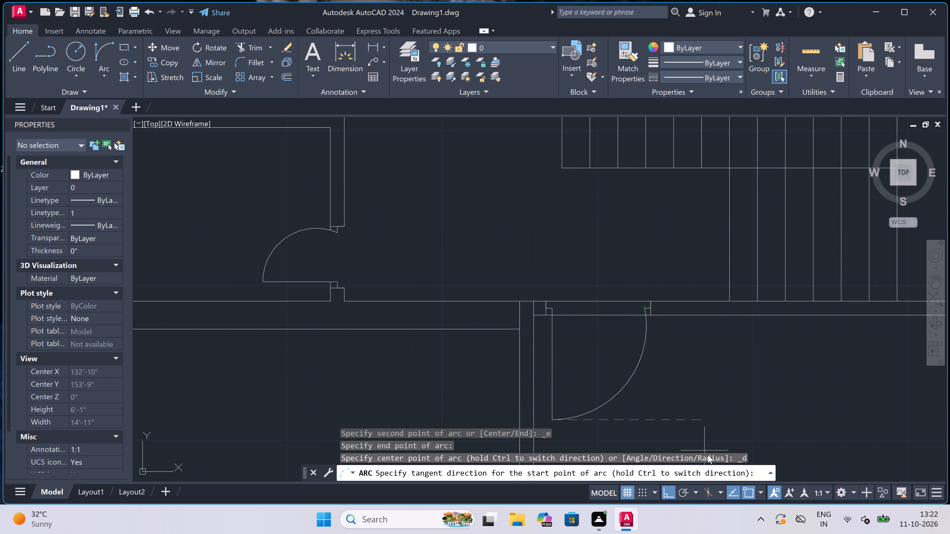
{"action": "left_click", "coordinate": [708, 455]}
{"action": "left_click", "coordinate": [705, 392]}
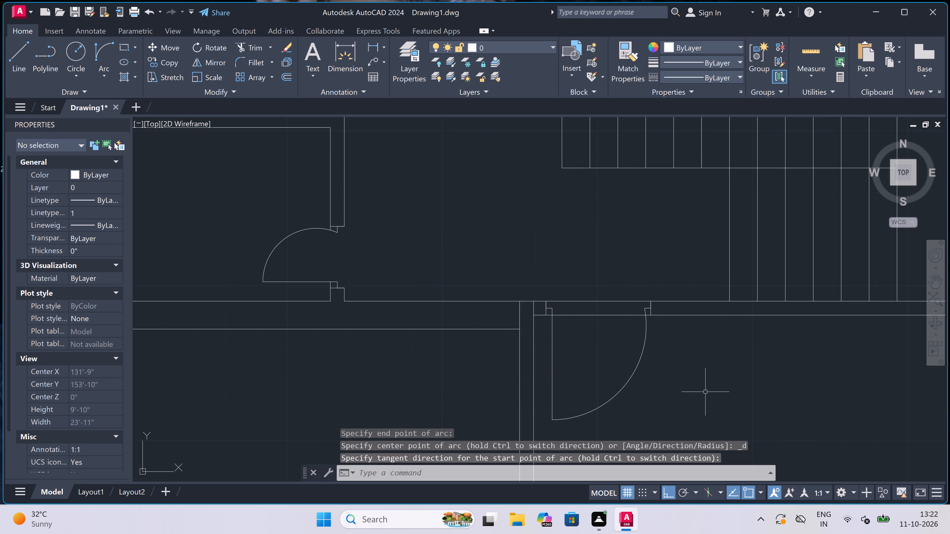
Trim both wall lines between the two jambs to open the new doorway.
{"action": "key", "text": "t"}
{"action": "key", "text": "r"}
{"action": "key", "text": "space"}
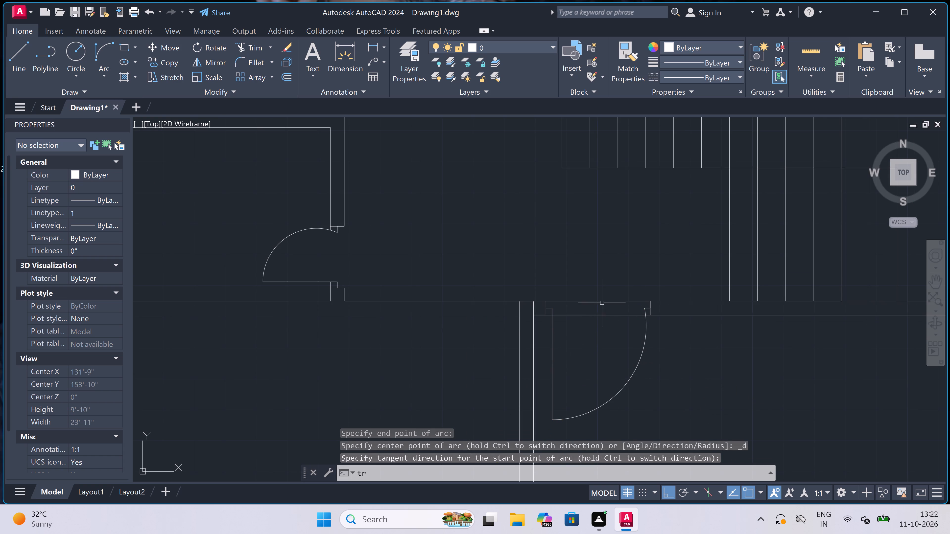
{"action": "left_click", "coordinate": [604, 293]}
{"action": "left_click", "coordinate": [604, 336]}
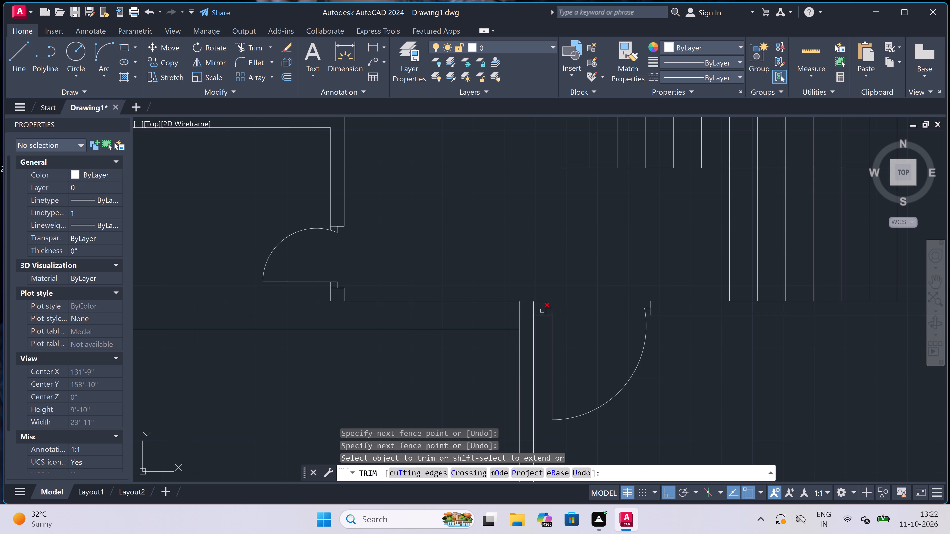
Trim the vertical partition's line ends that cross the wall junction beside the new door.
{"action": "scroll", "coordinate": [533, 311], "scroll_direction": "up", "scroll_amount": 1}
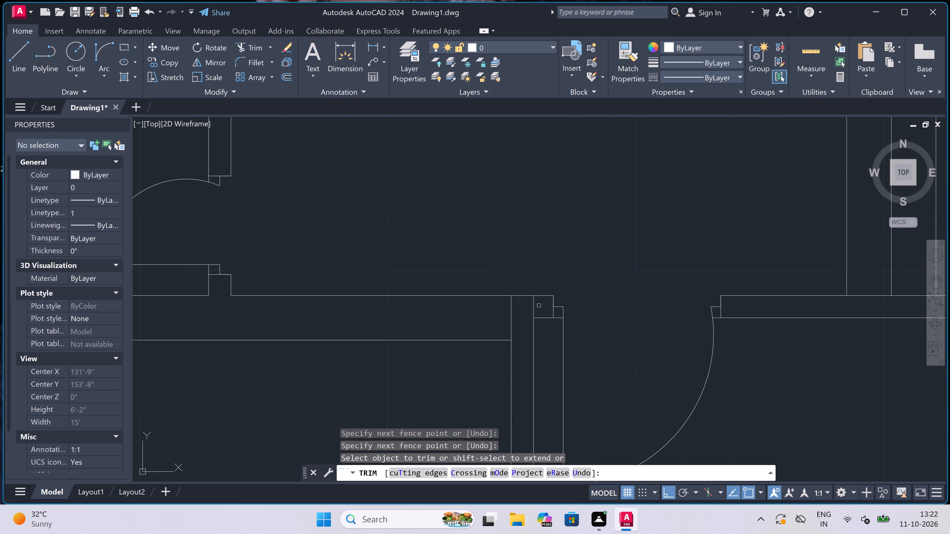
{"action": "left_click", "coordinate": [539, 306]}
{"action": "left_click", "coordinate": [474, 309]}
{"action": "scroll", "coordinate": [519, 304], "scroll_direction": "down", "scroll_amount": 4}
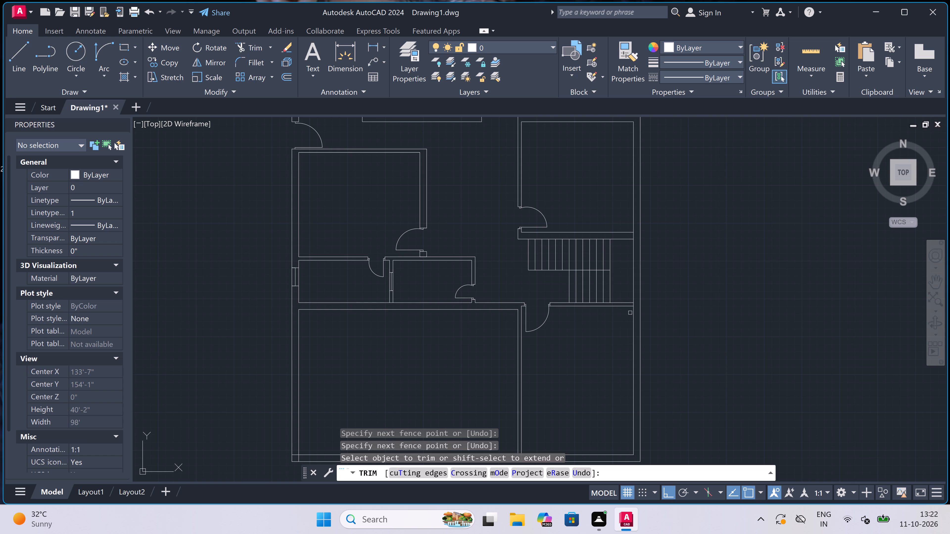
Trim the exterior wall's inner face between the two lines of the wall below the stairs.
{"action": "scroll", "coordinate": [632, 303], "scroll_direction": "up", "scroll_amount": 3}
{"action": "left_click", "coordinate": [635, 309]}
{"action": "left_click", "coordinate": [643, 311]}
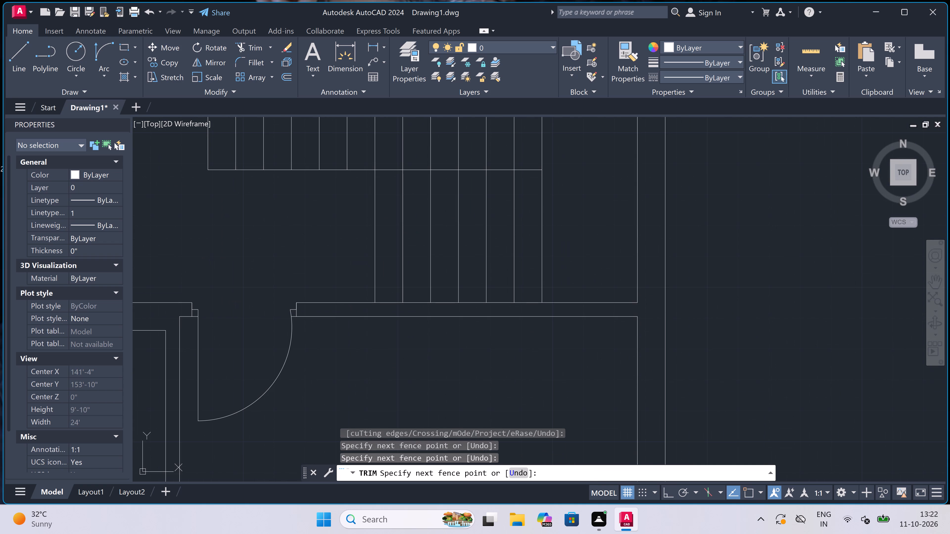
{"action": "scroll", "coordinate": [644, 311], "scroll_direction": "down", "scroll_amount": 4}
{"action": "key", "text": "Escape"}
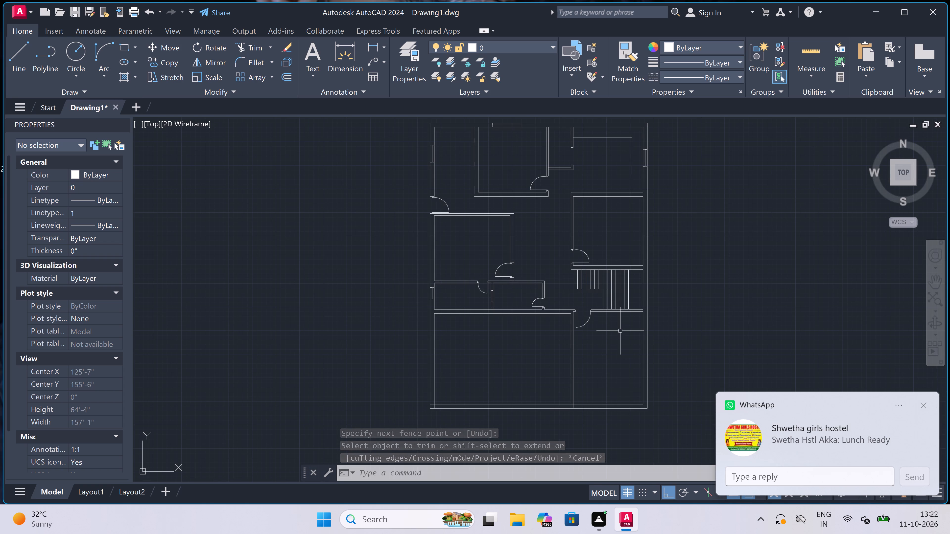
Draw a small room's inner outline below the stairs: 4'4" down the exterior wall, 8'8" toward the door, and up to the wall.
{"action": "key", "text": "l"}
{"action": "key", "text": "space"}
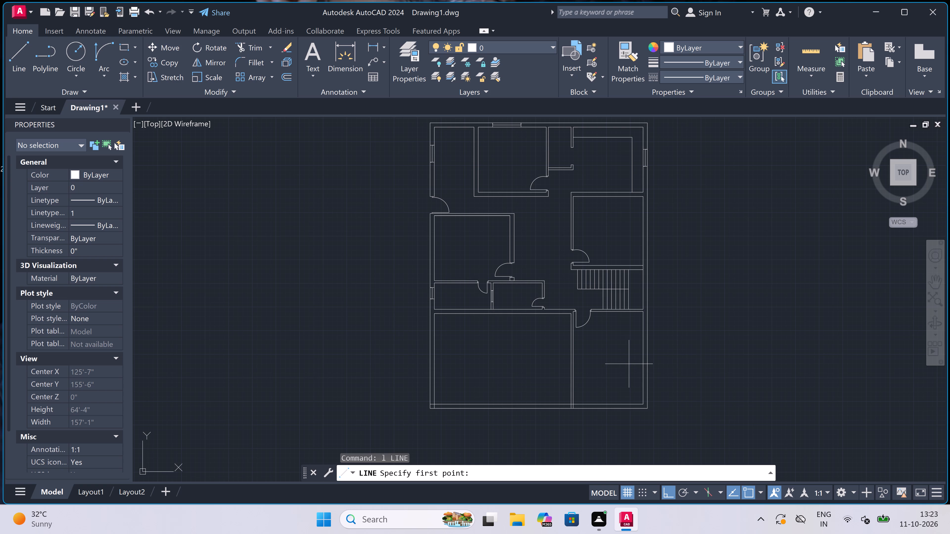
{"action": "scroll", "coordinate": [637, 313], "scroll_direction": "up", "scroll_amount": 2}
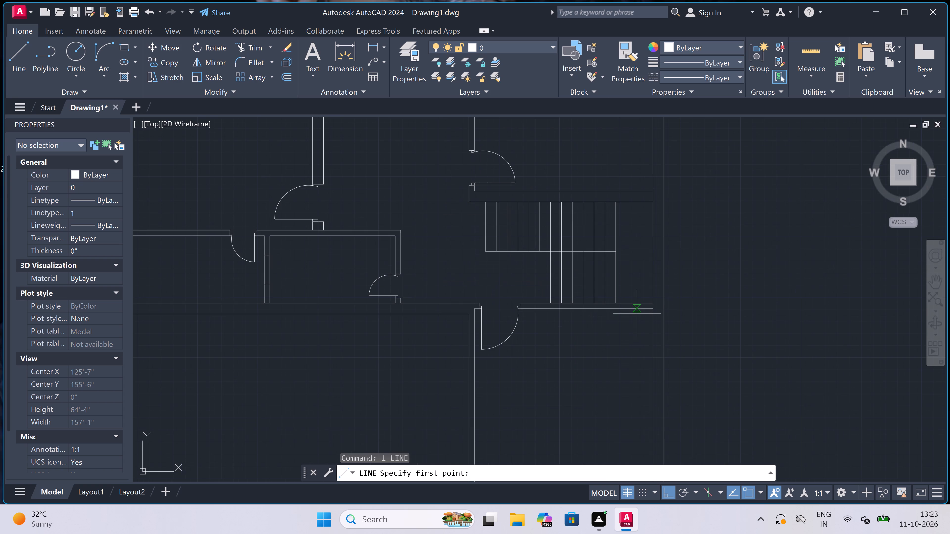
{"action": "left_click", "coordinate": [651, 310]}
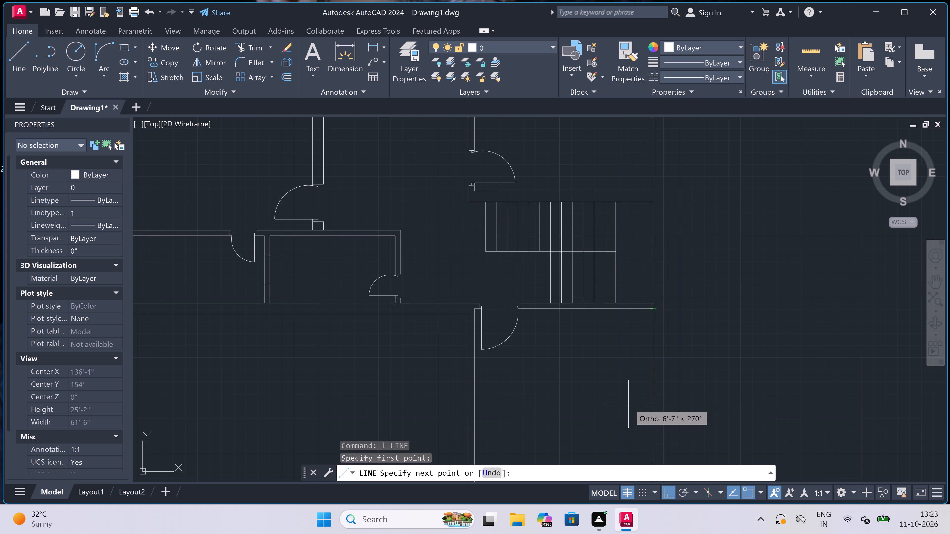
{"action": "type", "text": "4'4\""}
{"action": "key", "text": "space"}
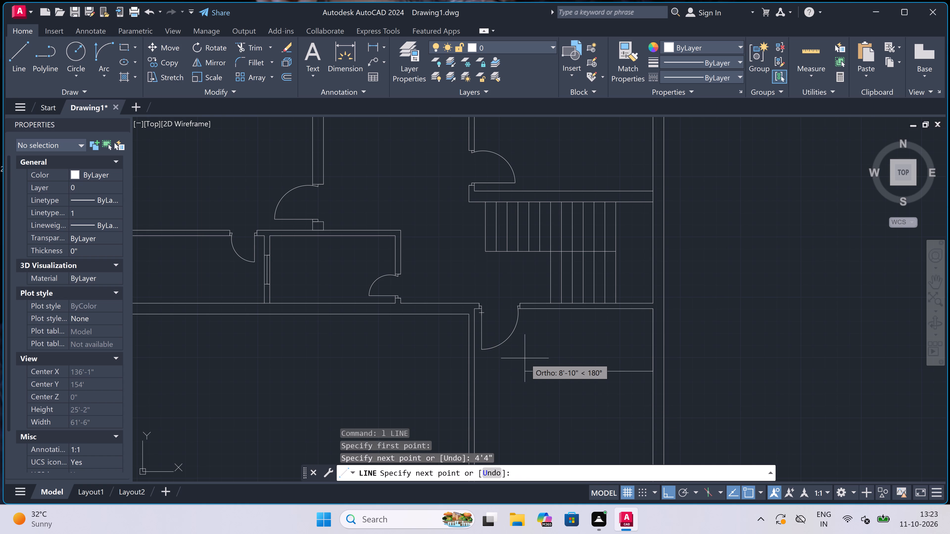
{"action": "type", "text": "8'8\""}
{"action": "key", "text": "space"}
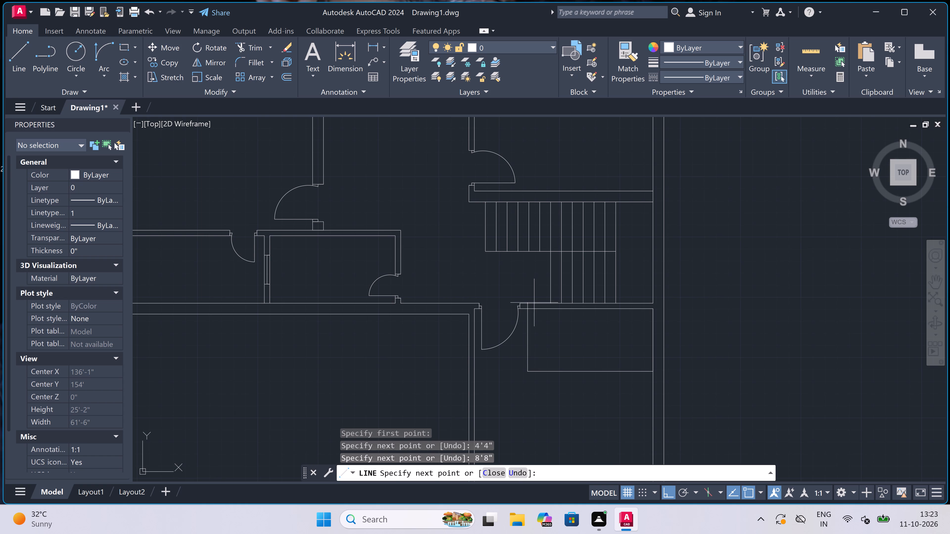
{"action": "scroll", "coordinate": [525, 313], "scroll_direction": "up", "scroll_amount": 2}
{"action": "left_click", "coordinate": [531, 304]}
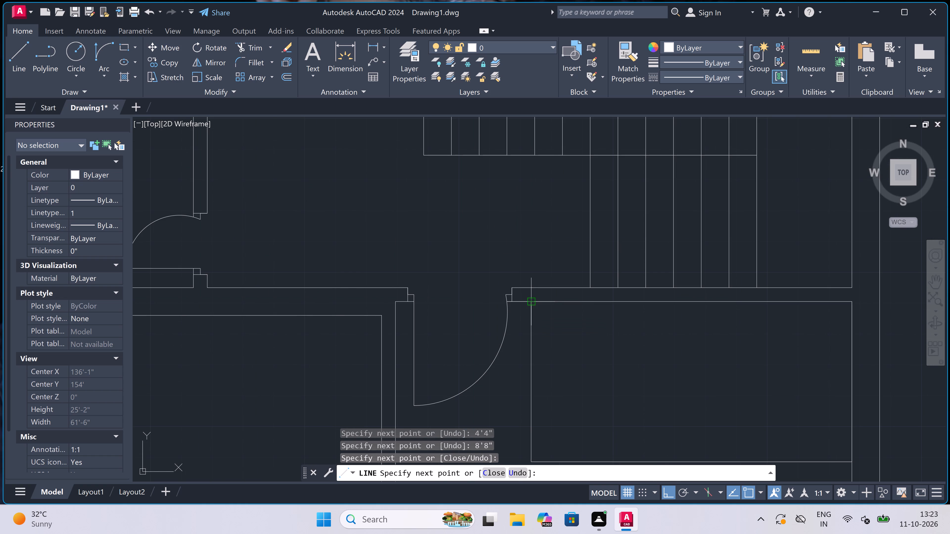
Draw the small room's outer wall lines 4.5" outside its inner outline, ending at the exterior wall.
{"action": "type", "text": "4.5\""}
{"action": "key", "text": "space"}
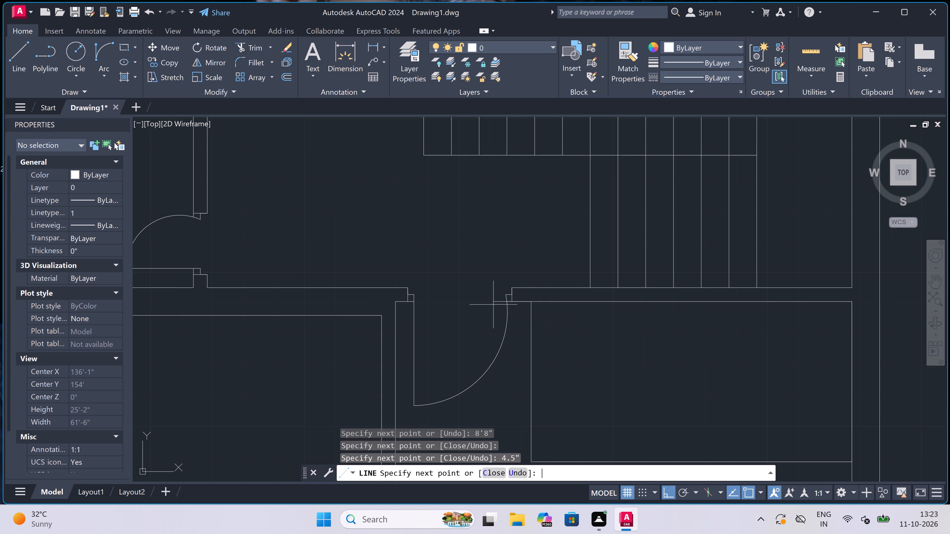
{"action": "scroll", "coordinate": [499, 298], "scroll_direction": "down", "scroll_amount": 2}
{"action": "scroll", "coordinate": [505, 354], "scroll_direction": "up", "scroll_amount": 3}
{"action": "scroll", "coordinate": [518, 386], "scroll_direction": "up", "scroll_amount": 1}
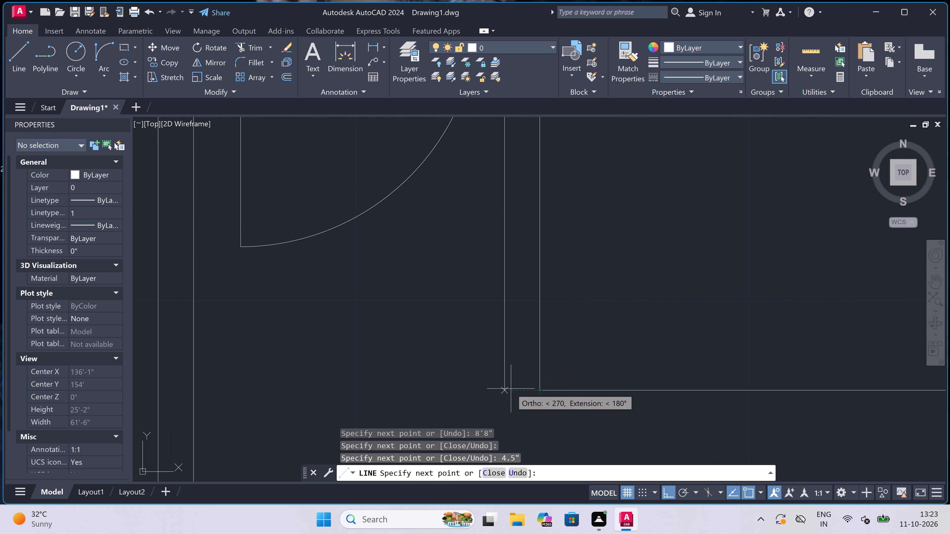
{"action": "left_click", "coordinate": [506, 390]}
{"action": "scroll", "coordinate": [516, 350], "scroll_direction": "down", "scroll_amount": 3}
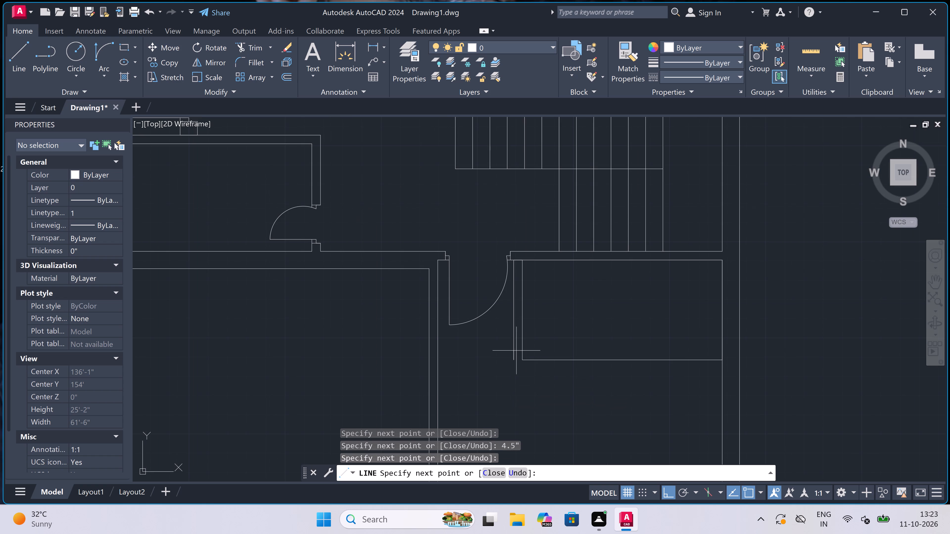
{"action": "type", "text": "4."}
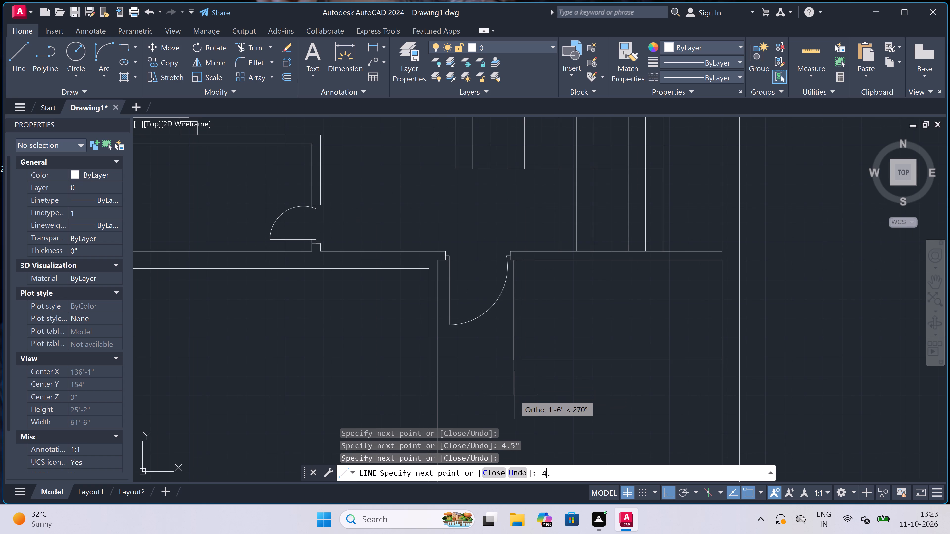
{"action": "type", "text": "5\""}
{"action": "key", "text": "space"}
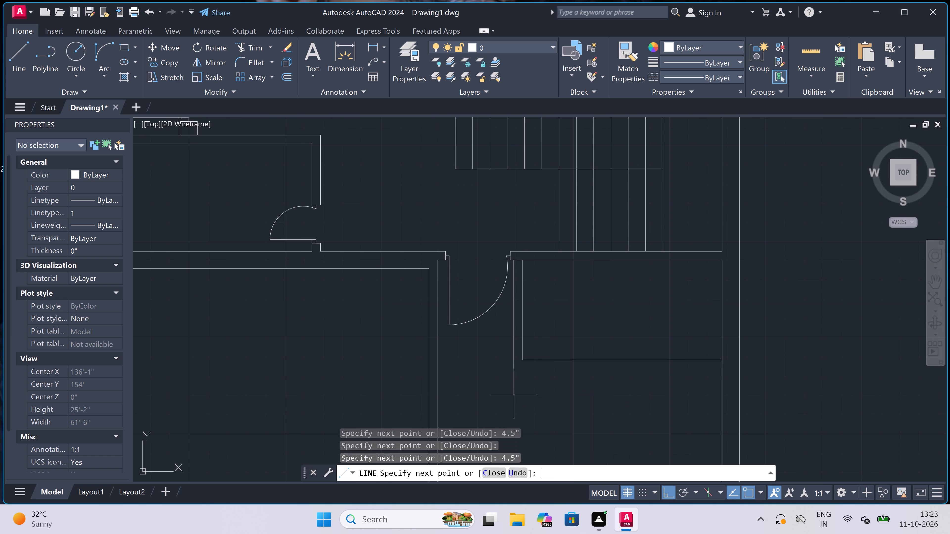
{"action": "left_click", "coordinate": [720, 374]}
{"action": "key", "text": "Escape"}
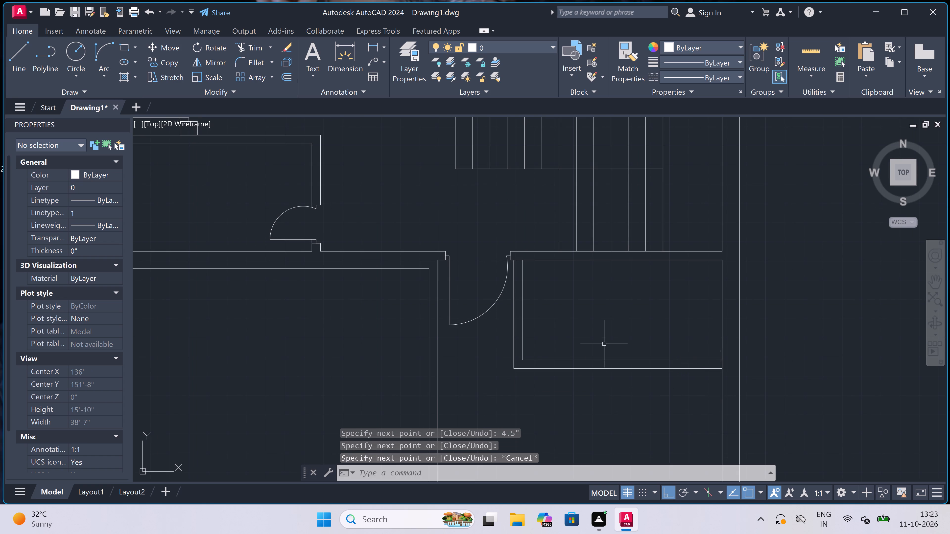
Draw a door jamb line across the small room's lower wall, close to its inner corner beside the side wall.
{"action": "key", "text": "space"}
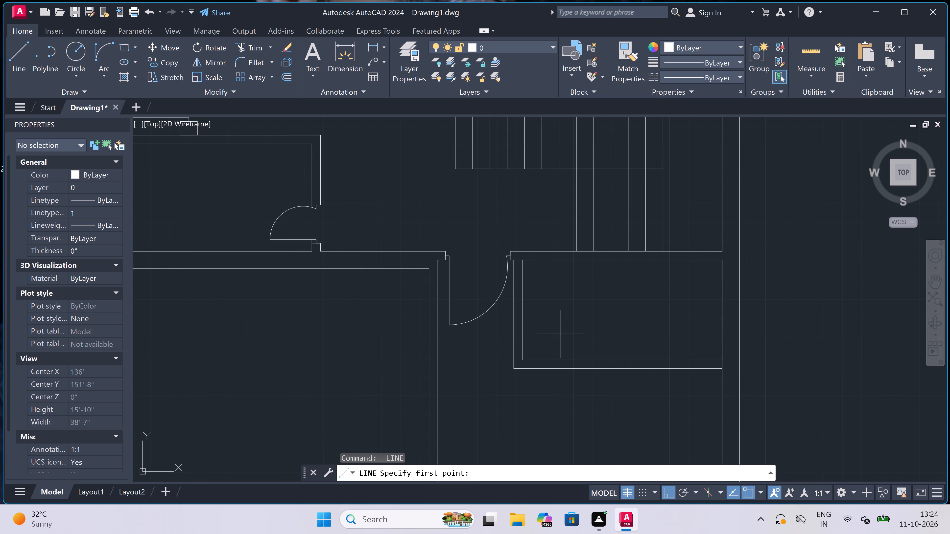
{"action": "scroll", "coordinate": [530, 375], "scroll_direction": "up", "scroll_amount": 1}
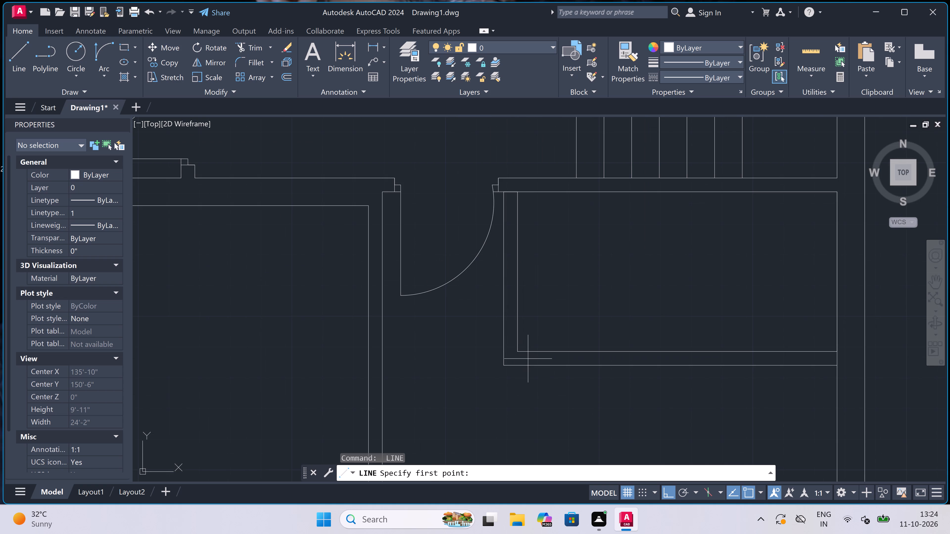
{"action": "left_click", "coordinate": [531, 353]}
{"action": "left_click", "coordinate": [531, 365]}
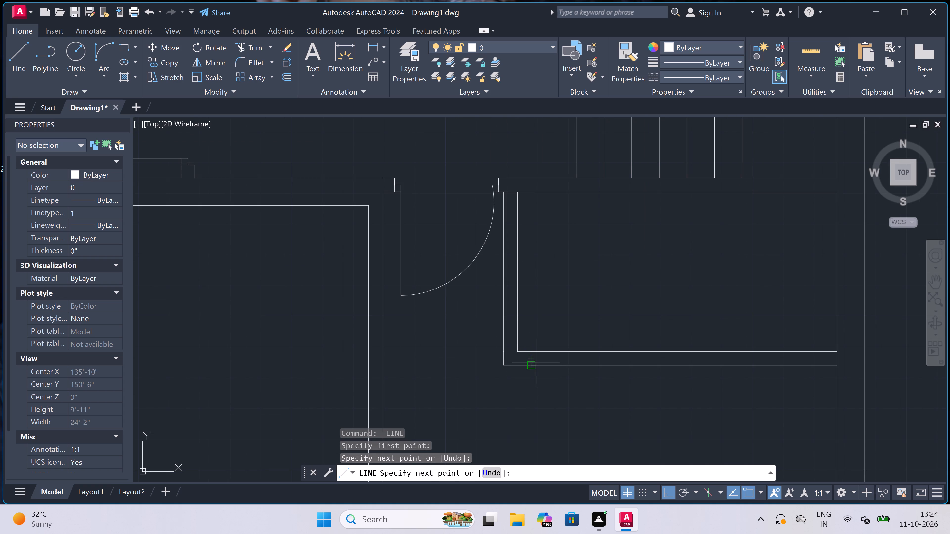
{"action": "right_click", "coordinate": [536, 360]}
{"action": "right_click", "coordinate": [535, 361]}
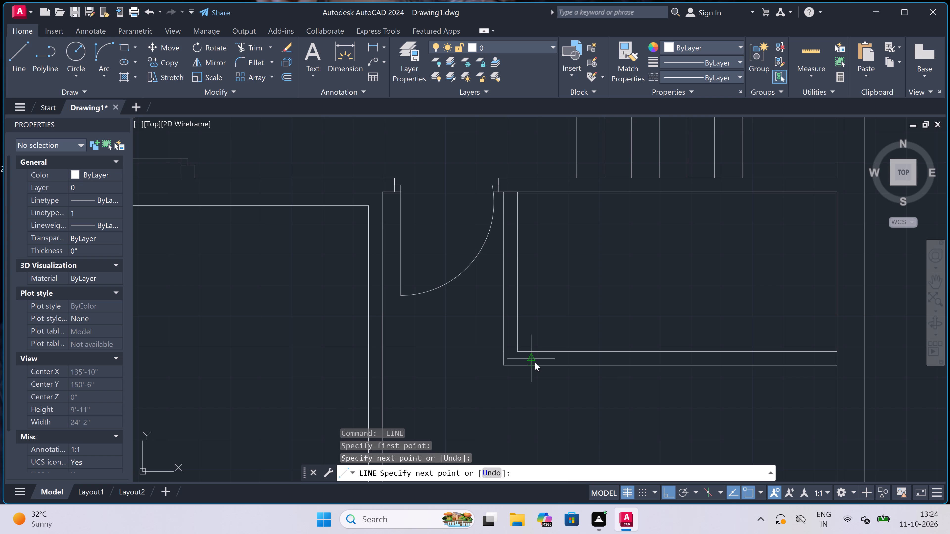
{"action": "left_click", "coordinate": [534, 362]}
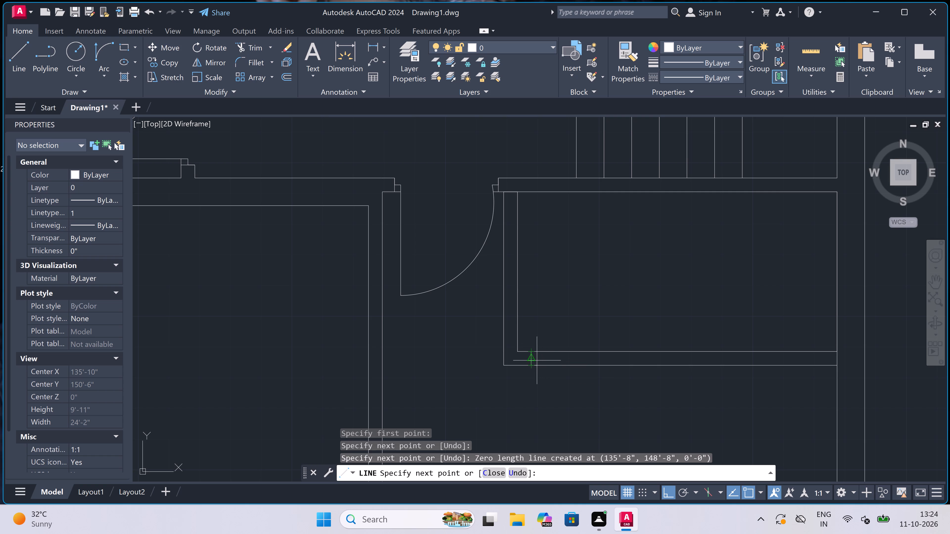
{"action": "key", "text": "Escape"}
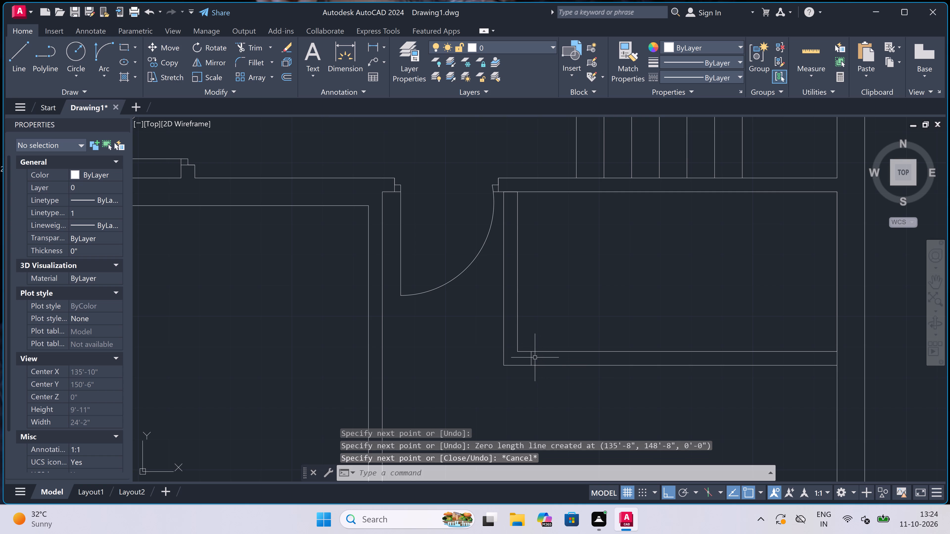
{"action": "left_click_drag", "start_coordinate": [535, 358], "coordinate": [538, 359]}
{"action": "right_click_drag", "start_coordinate": [538, 359], "coordinate": [536, 356]}
{"action": "left_click", "coordinate": [536, 356]}
{"action": "left_click", "coordinate": [536, 356]}
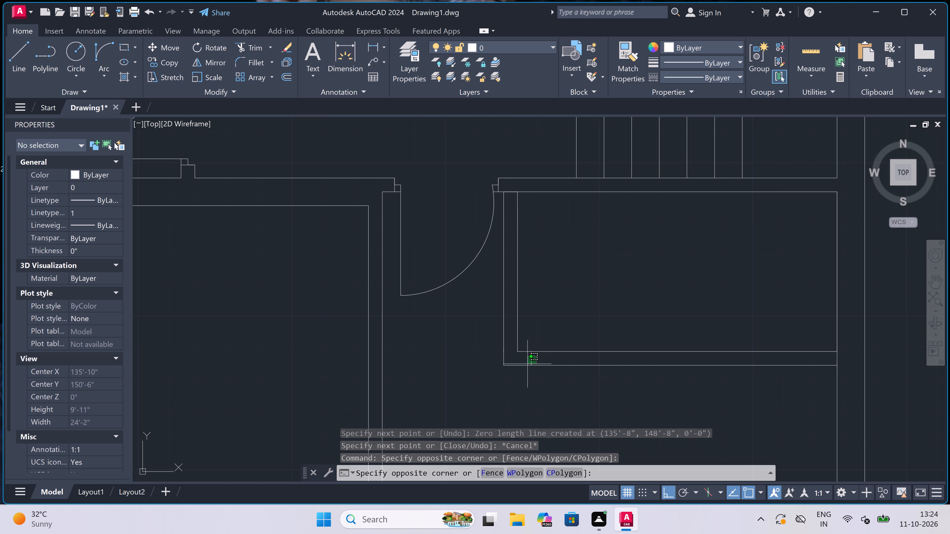
{"action": "key", "text": "Escape"}
From the jamb's midpoint, draw a 2" door stop into the opening and a 2' door leaf up into the small room.
{"action": "scroll", "coordinate": [534, 361], "scroll_direction": "up", "scroll_amount": 2}
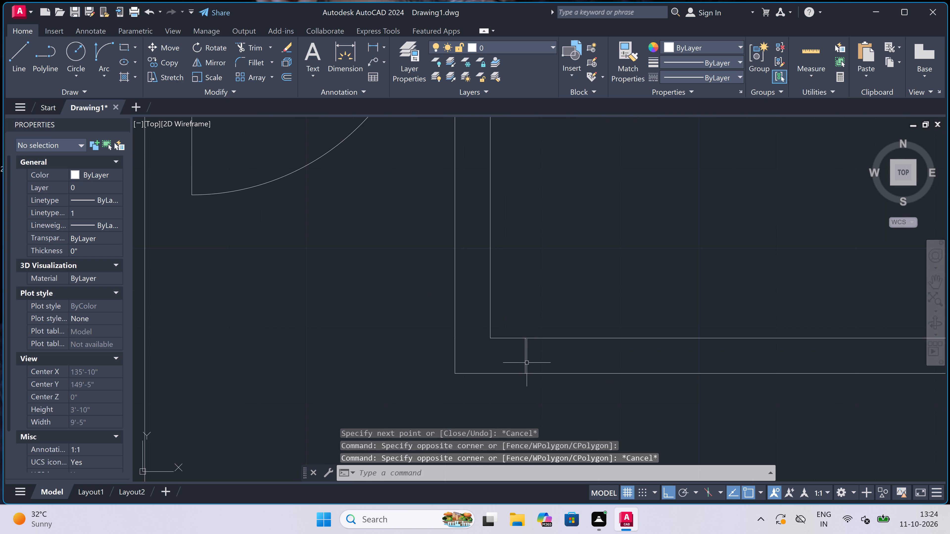
{"action": "key", "text": "space"}
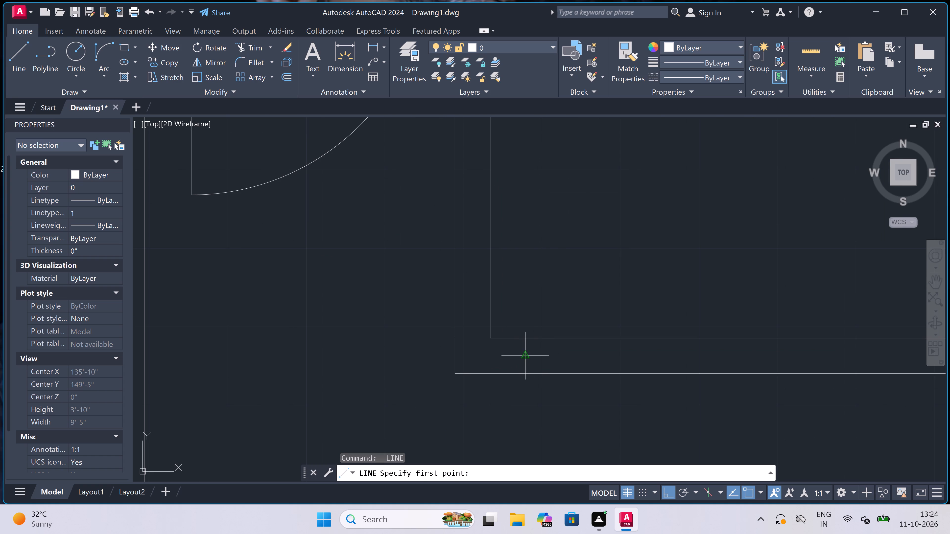
{"action": "left_click", "coordinate": [526, 358]}
{"action": "key", "text": "3"}
{"action": "key", "text": "BackSpace"}
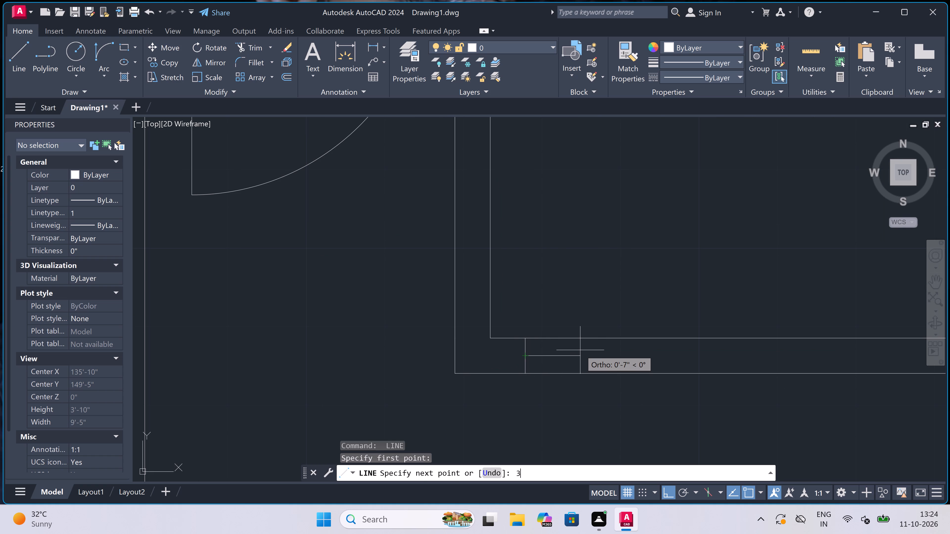
{"action": "type", "text": "2\""}
{"action": "key", "text": "space"}
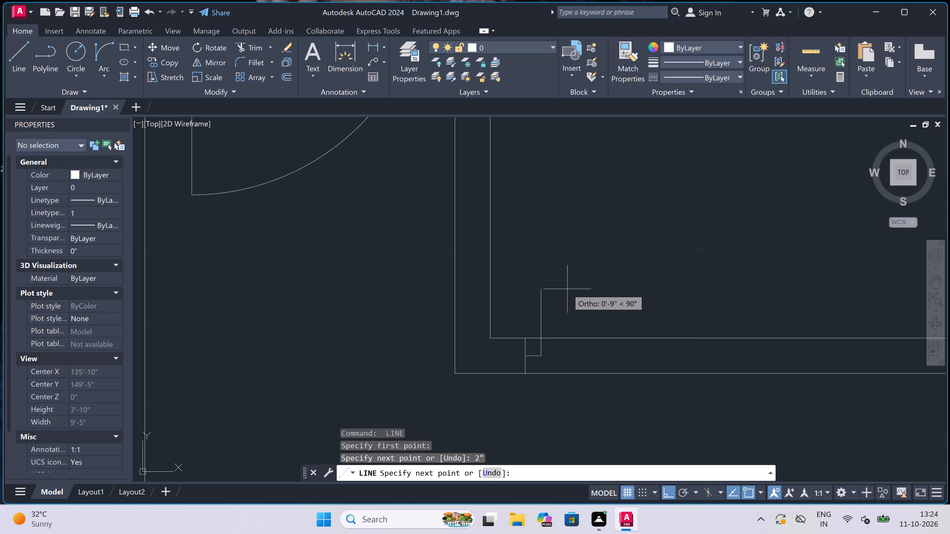
{"action": "type", "text": "2'"}
{"action": "key", "text": "space"}
{"action": "key", "text": "Escape"}
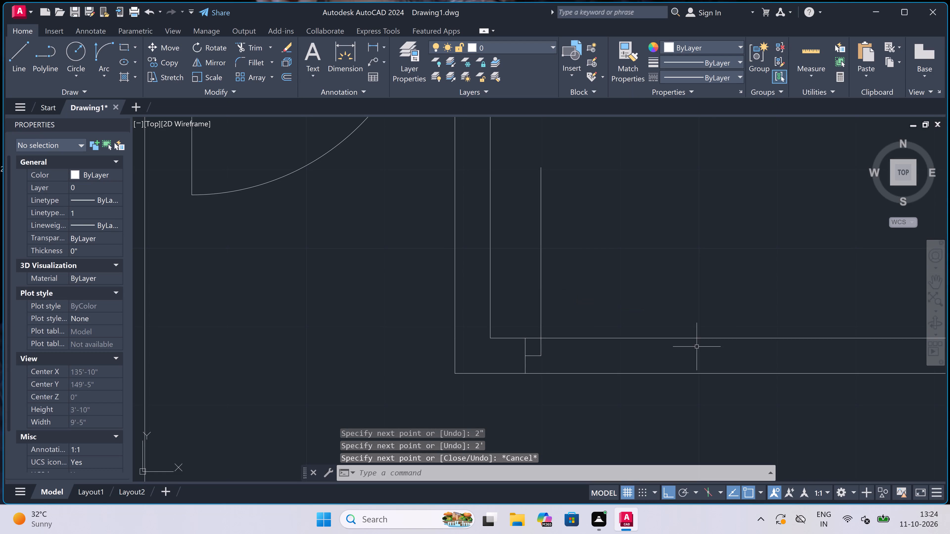
Draw the opposite jamb line across the small room's lower wall with a 2" stop from its midpoint toward the door leaf.
{"action": "key", "text": "space"}
{"action": "left_click", "coordinate": [706, 338]}
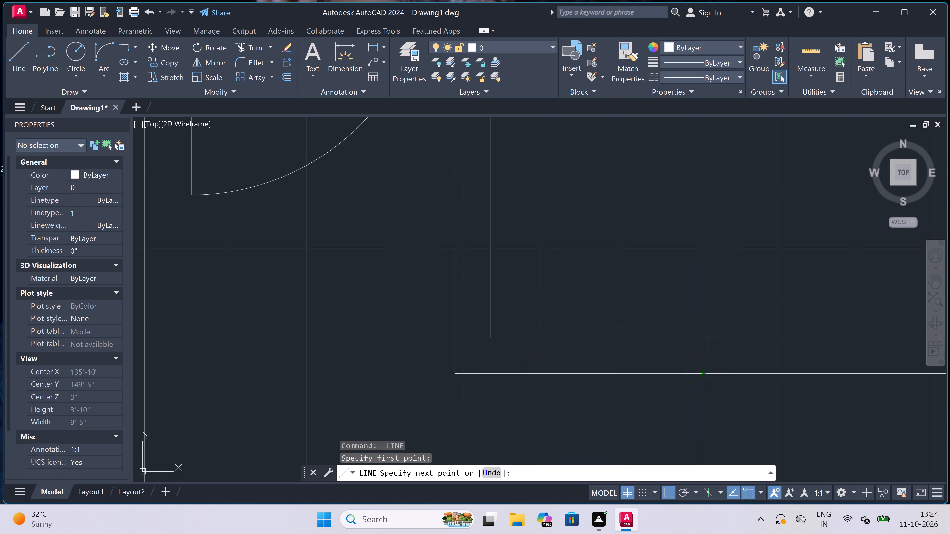
{"action": "left_click", "coordinate": [709, 368]}
{"action": "left_click", "coordinate": [707, 357]}
{"action": "left_click", "coordinate": [701, 357]}
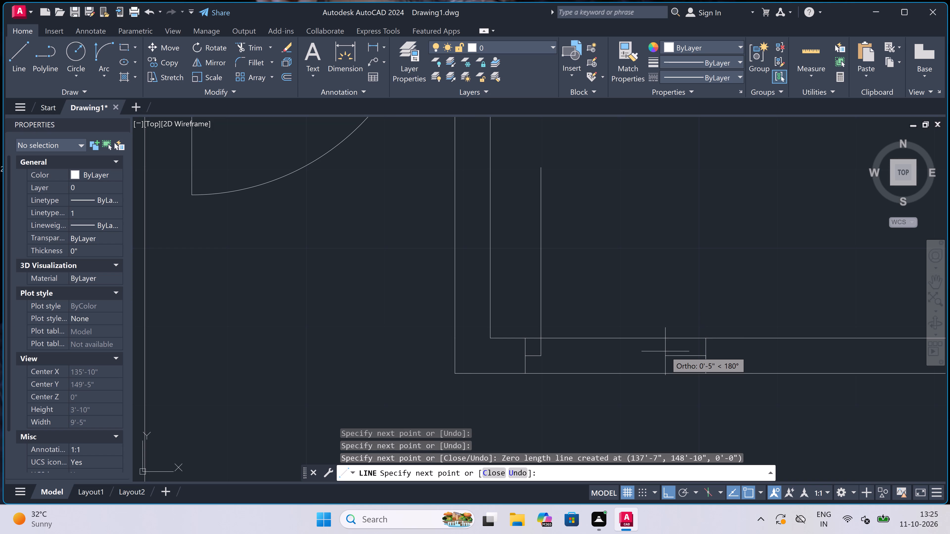
{"action": "type", "text": "2\""}
{"action": "key", "text": "space"}
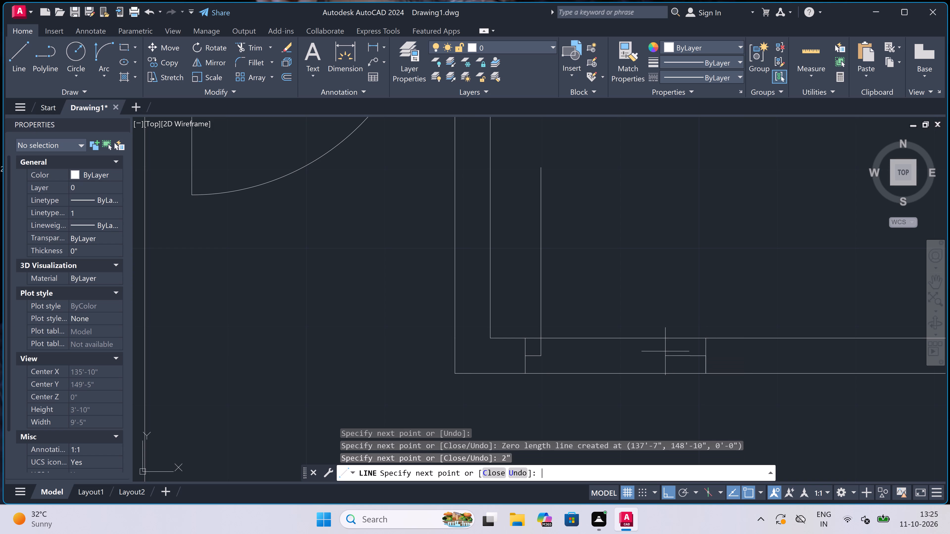
{"action": "key", "text": "Escape"}
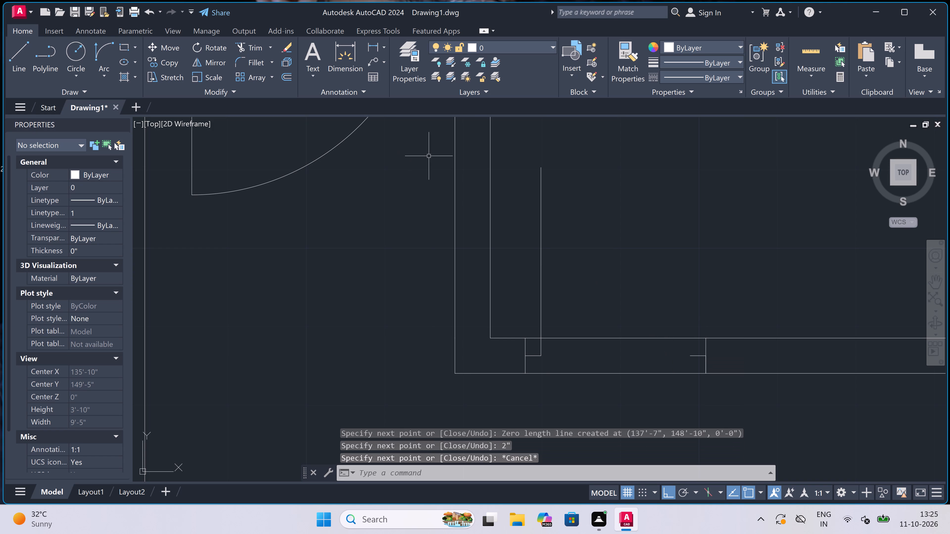
Draw the door swing arc from the top of the leaf to the end of the opposite stop.
{"action": "left_click", "coordinate": [108, 45]}
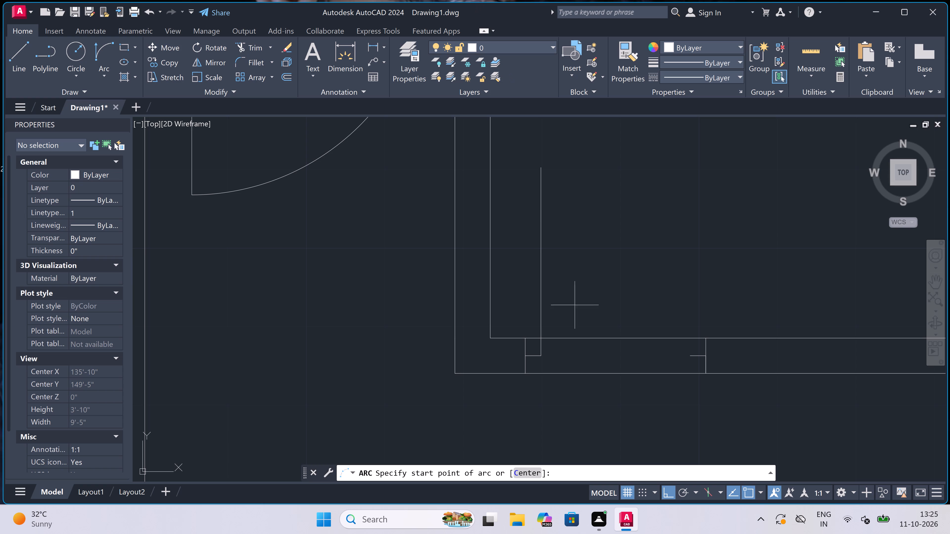
{"action": "left_click_drag", "start_coordinate": [542, 167], "coordinate": [546, 172]}
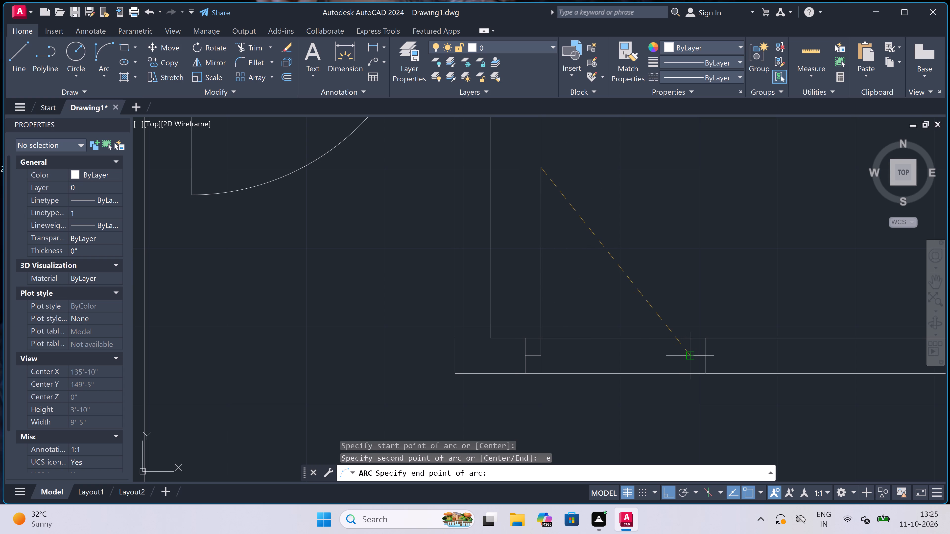
{"action": "left_click", "coordinate": [690, 358]}
{"action": "left_click", "coordinate": [711, 253]}
Trim both lines of the small room's lower wall between the jambs to open the doorway.
{"action": "type", "text": "tr"}
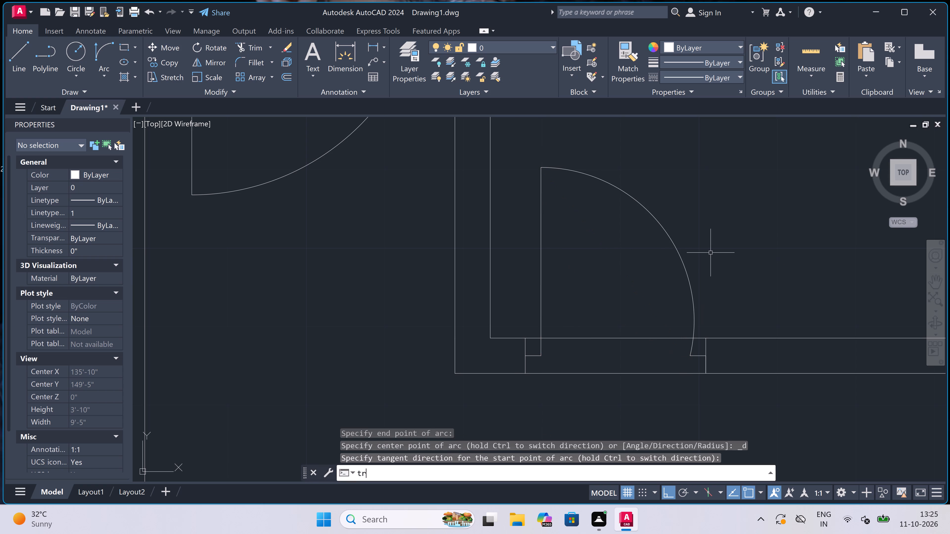
{"action": "key", "text": "space"}
{"action": "left_click", "coordinate": [622, 307]}
{"action": "left_click", "coordinate": [604, 438]}
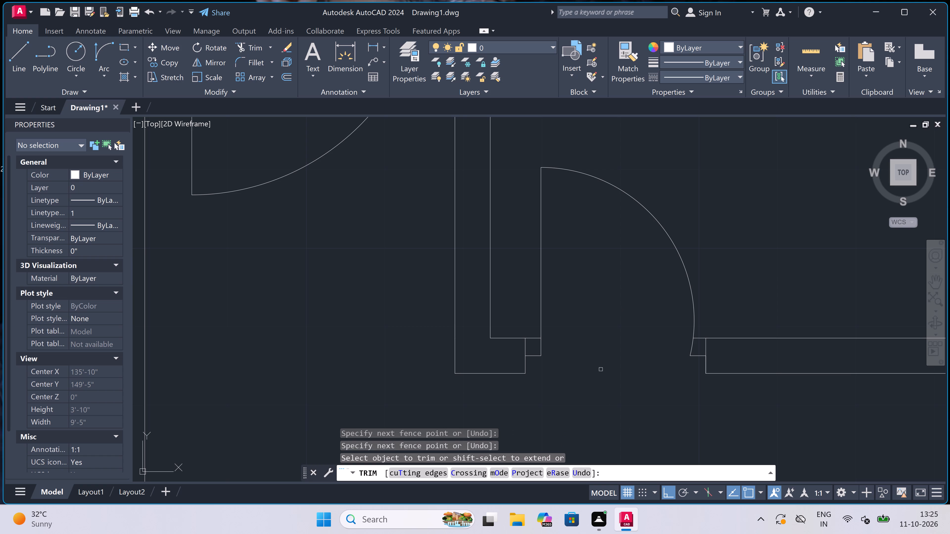
{"action": "key", "text": "Escape"}
Draw a 2' window in the exterior wall of the small room, with a centre line and end lines across the wall.
{"action": "scroll", "coordinate": [593, 327], "scroll_direction": "down", "scroll_amount": 4}
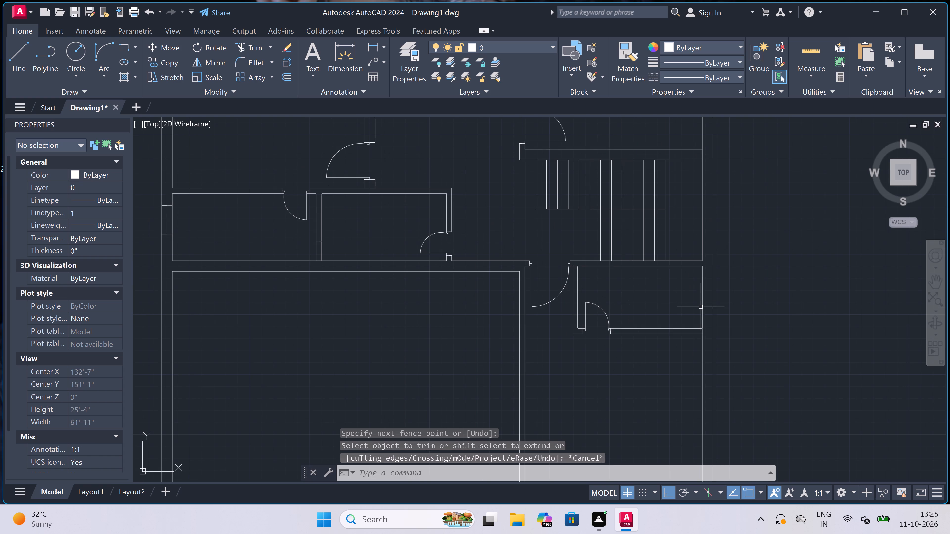
{"action": "scroll", "coordinate": [723, 297], "scroll_direction": "up", "scroll_amount": 2}
{"action": "key", "text": "l"}
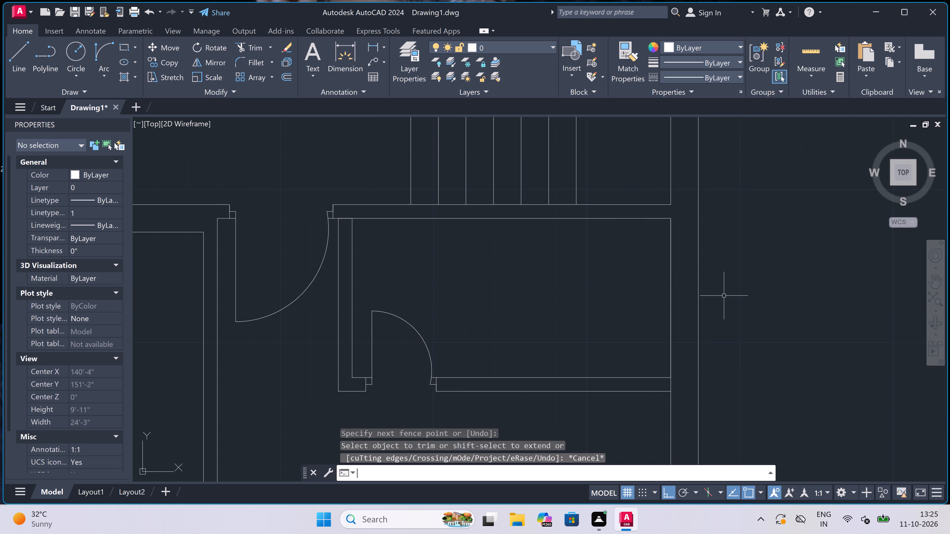
{"action": "key", "text": "space"}
{"action": "double_click", "coordinate": [673, 254]}
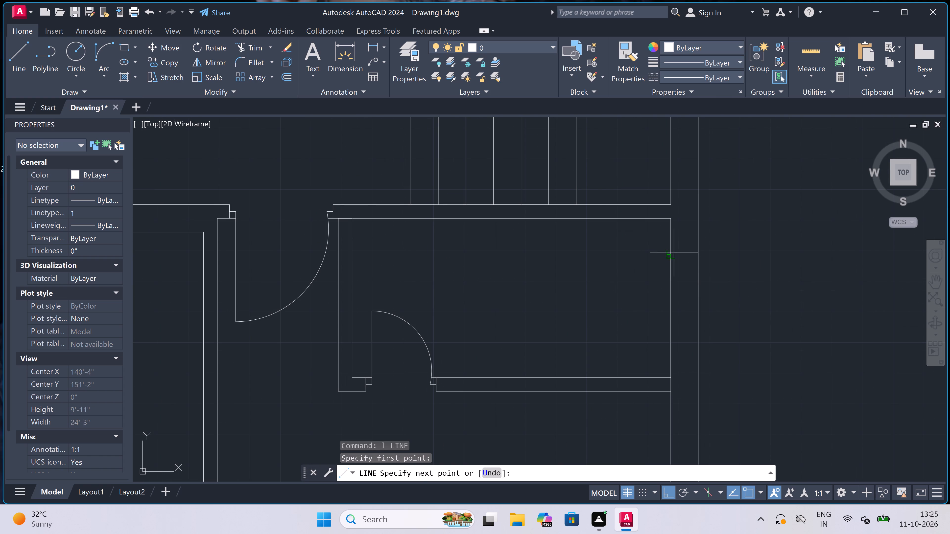
{"action": "left_click", "coordinate": [694, 252]}
{"action": "left_click", "coordinate": [682, 256]}
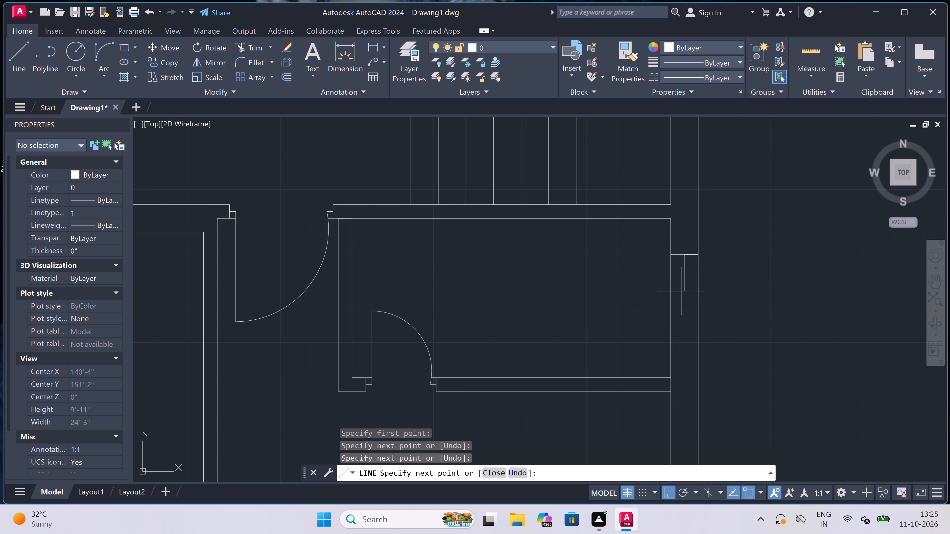
{"action": "type", "text": "2'"}
{"action": "key", "text": "space"}
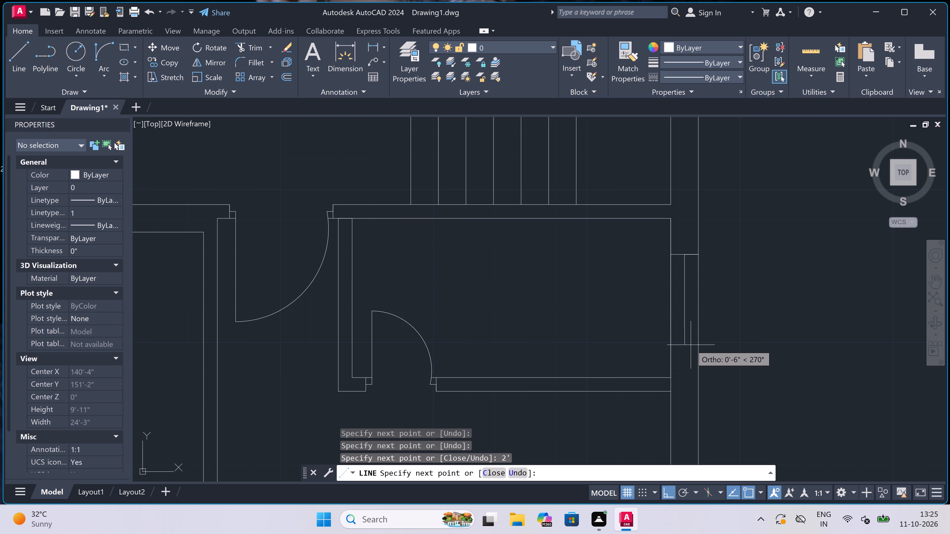
{"action": "left_click", "coordinate": [674, 327]}
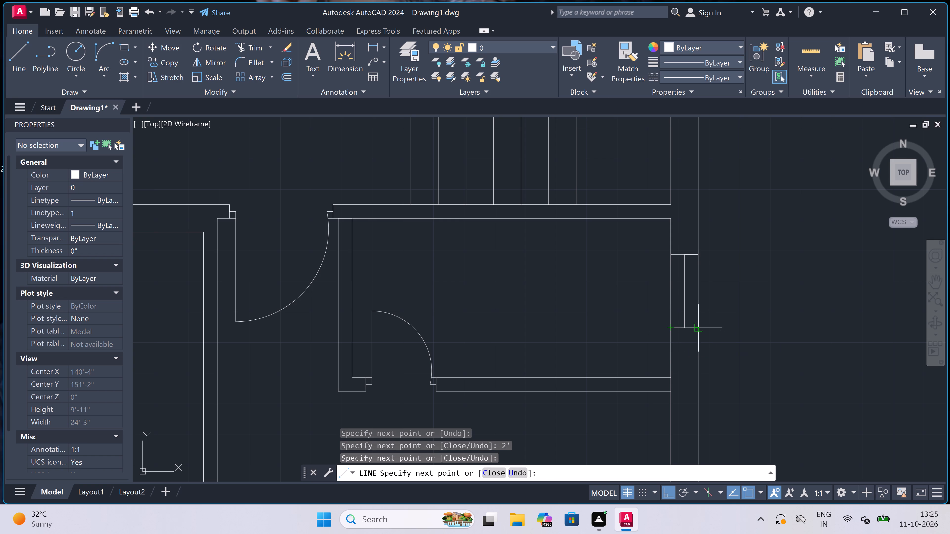
{"action": "left_click", "coordinate": [698, 329]}
{"action": "key", "text": "Escape"}
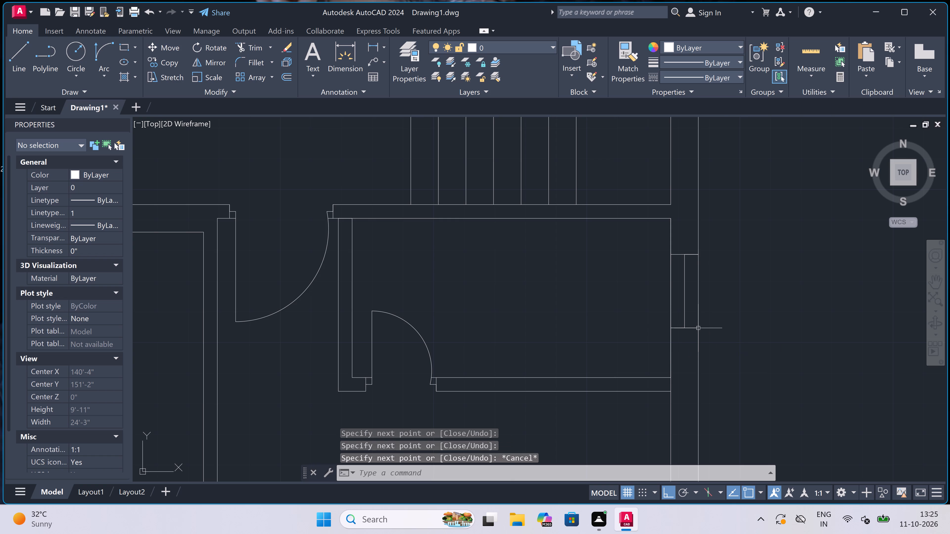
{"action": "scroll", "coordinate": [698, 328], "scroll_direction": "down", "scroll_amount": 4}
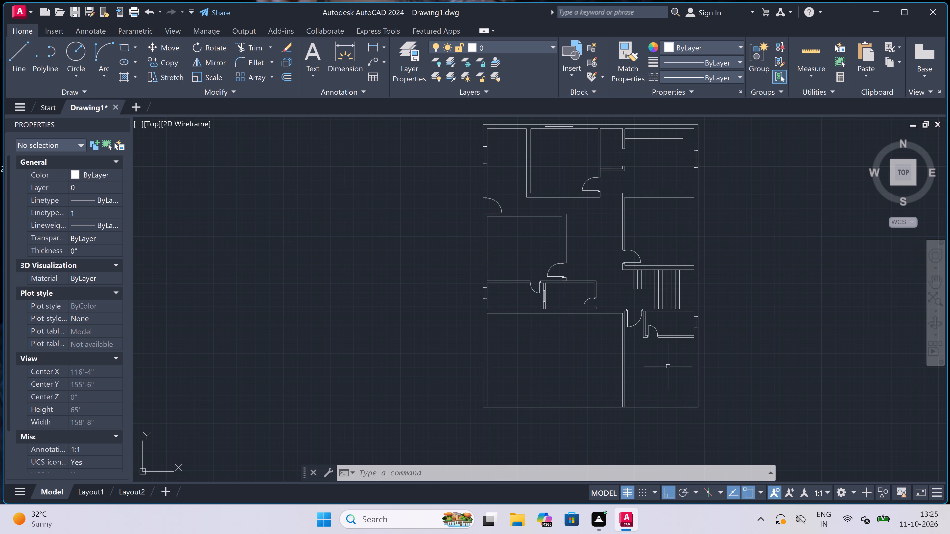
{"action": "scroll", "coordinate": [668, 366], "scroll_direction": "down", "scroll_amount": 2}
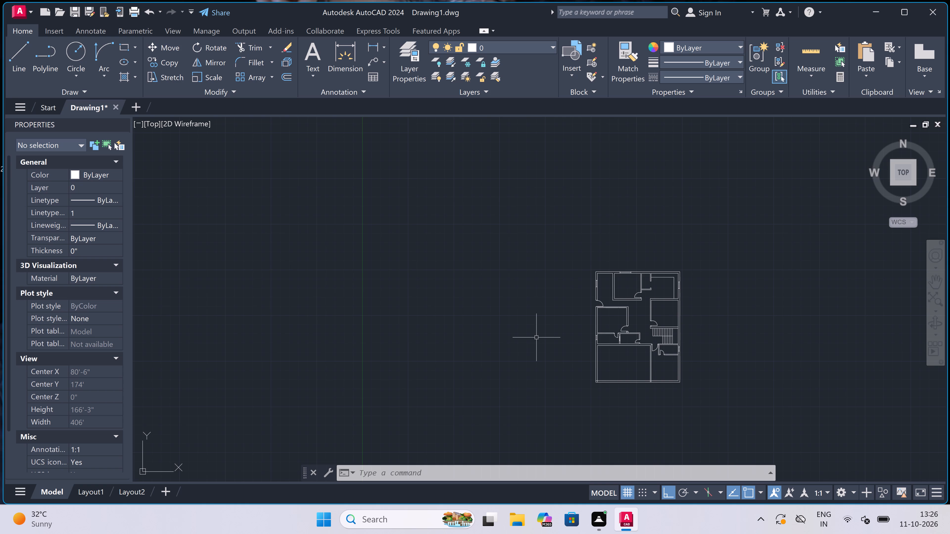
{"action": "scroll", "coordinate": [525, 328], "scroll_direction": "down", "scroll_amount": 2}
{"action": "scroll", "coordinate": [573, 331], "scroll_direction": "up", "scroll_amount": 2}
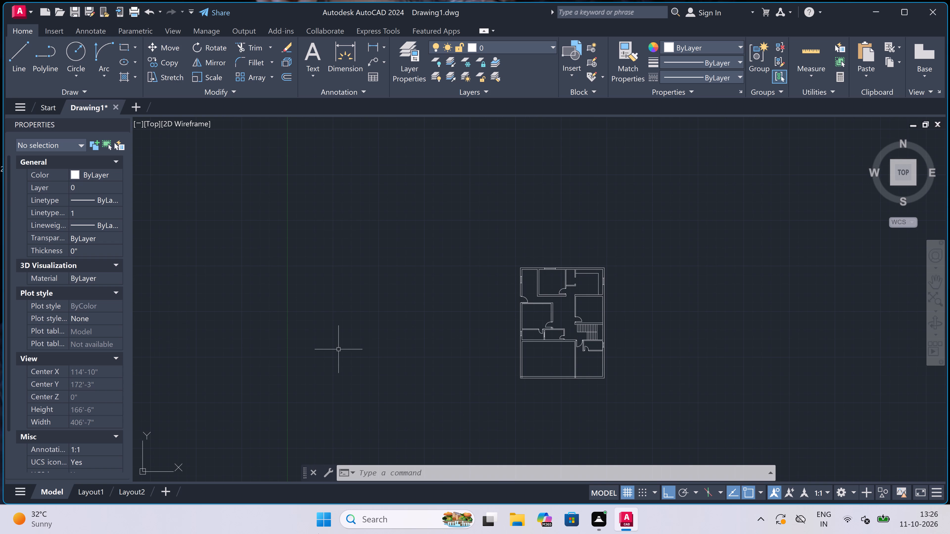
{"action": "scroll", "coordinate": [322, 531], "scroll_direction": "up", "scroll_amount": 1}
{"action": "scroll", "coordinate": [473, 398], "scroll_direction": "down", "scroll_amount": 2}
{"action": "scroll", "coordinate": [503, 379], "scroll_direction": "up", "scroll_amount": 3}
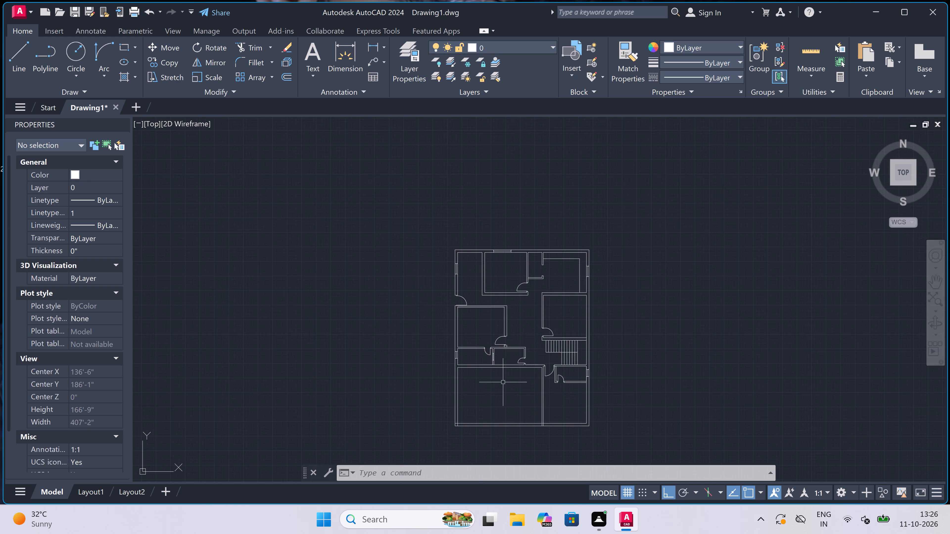
Draw a line from the large lower room's upper-left inner corner 10' along its upper wall, then straight down to the exterior wall's outer line.
{"action": "scroll", "coordinate": [497, 398], "scroll_direction": "up", "scroll_amount": 1}
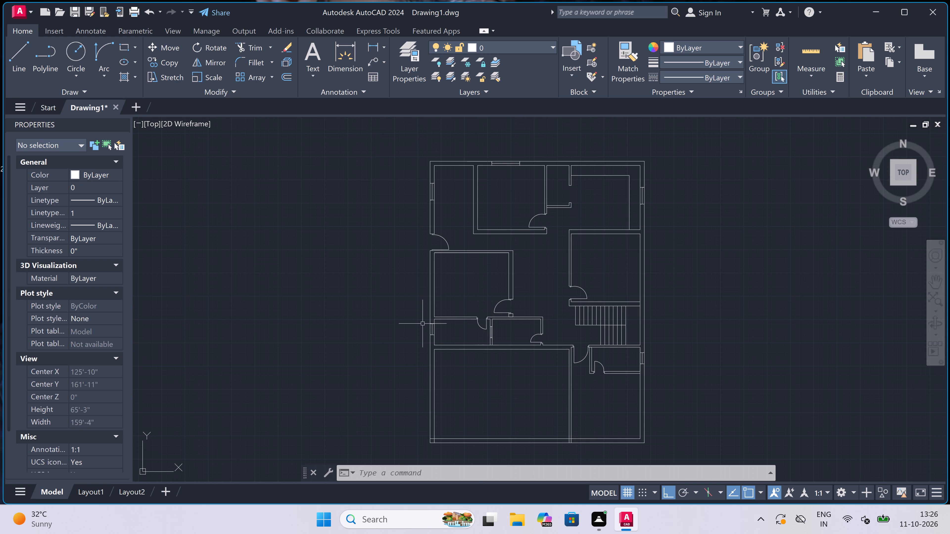
{"action": "scroll", "coordinate": [442, 346], "scroll_direction": "up", "scroll_amount": 3}
{"action": "key", "text": "l"}
{"action": "key", "text": "space"}
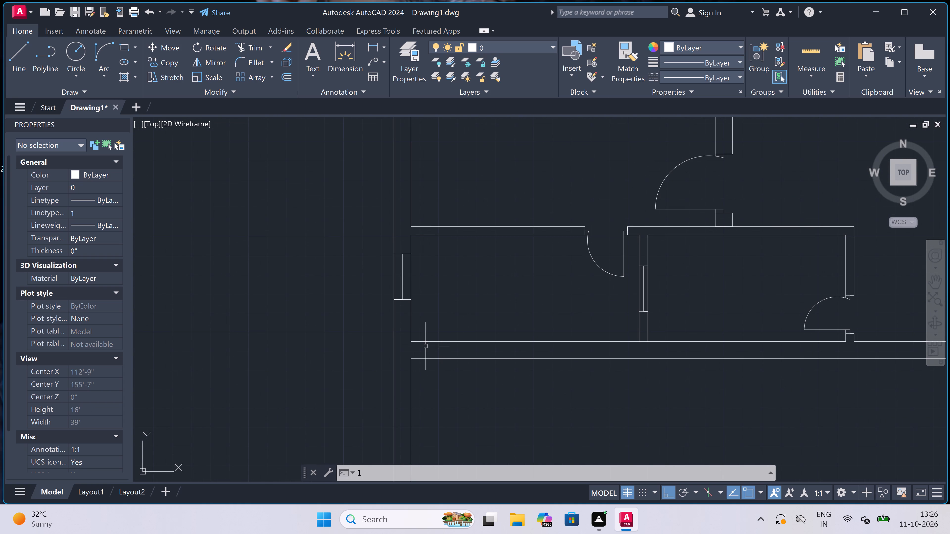
{"action": "left_click", "coordinate": [411, 358]}
{"action": "type", "text": "10'"}
{"action": "key", "text": "space"}
{"action": "scroll", "coordinate": [531, 353], "scroll_direction": "down", "scroll_amount": 3}
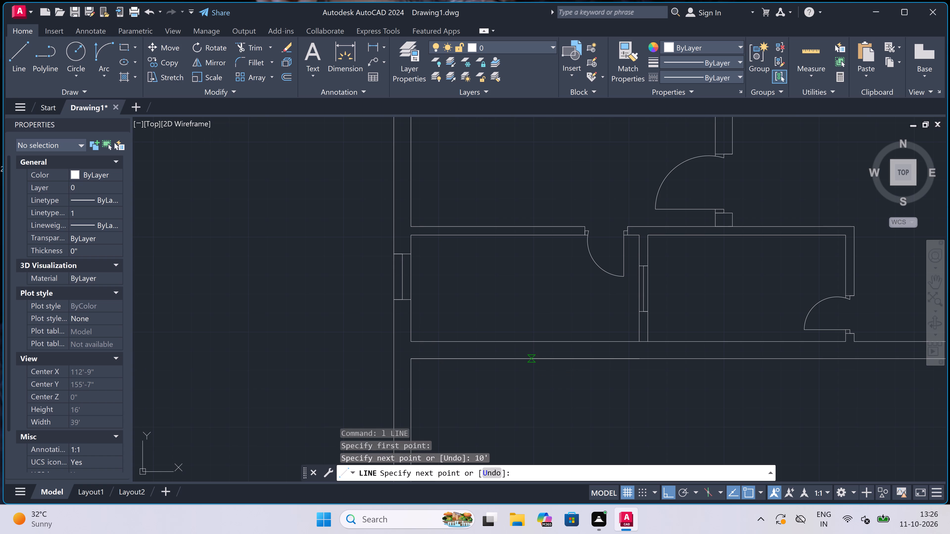
{"action": "scroll", "coordinate": [531, 353], "scroll_direction": "down", "scroll_amount": 1}
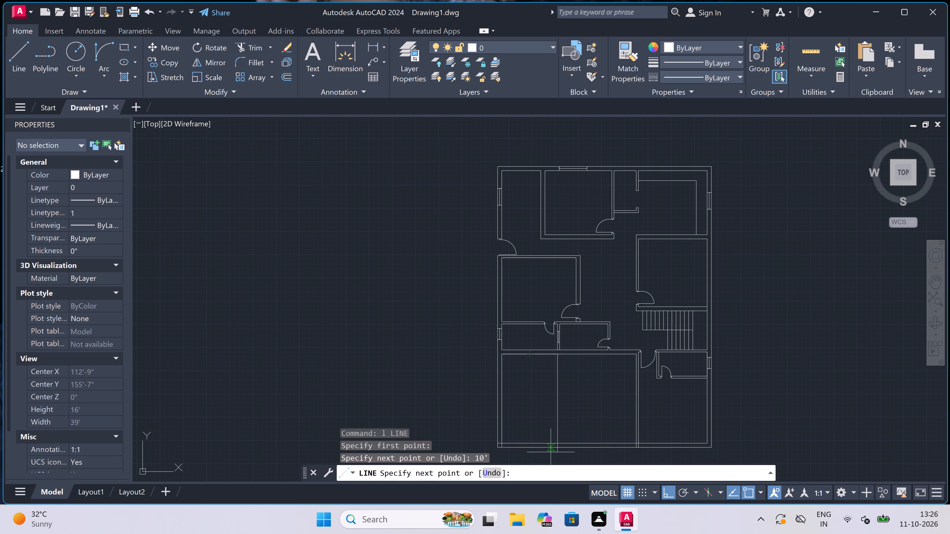
{"action": "scroll", "coordinate": [551, 451], "scroll_direction": "up", "scroll_amount": 2}
{"action": "left_click", "coordinate": [569, 447]}
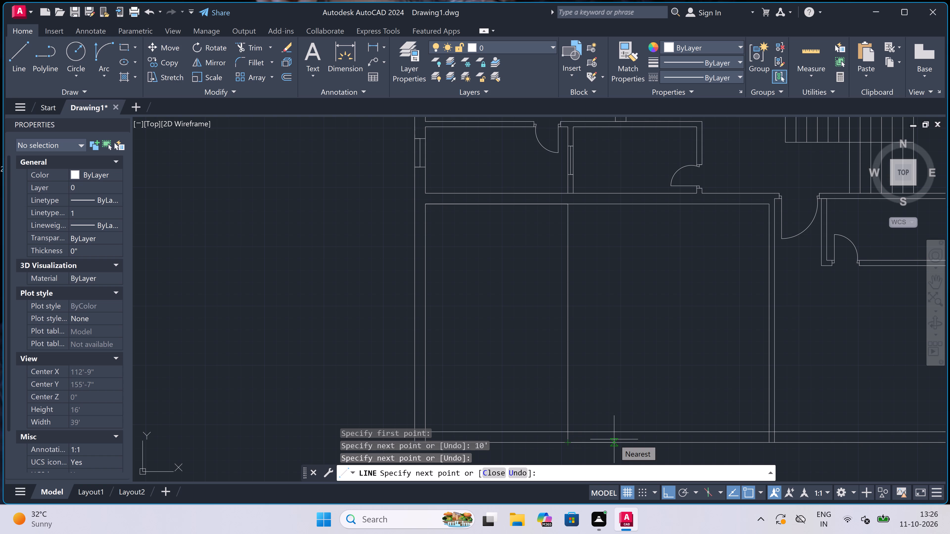
Continue the line 9" along the exterior wall and back up to the room's upper wall to form the partition's second face.
{"action": "type", "text": "9\""}
{"action": "key", "text": "space"}
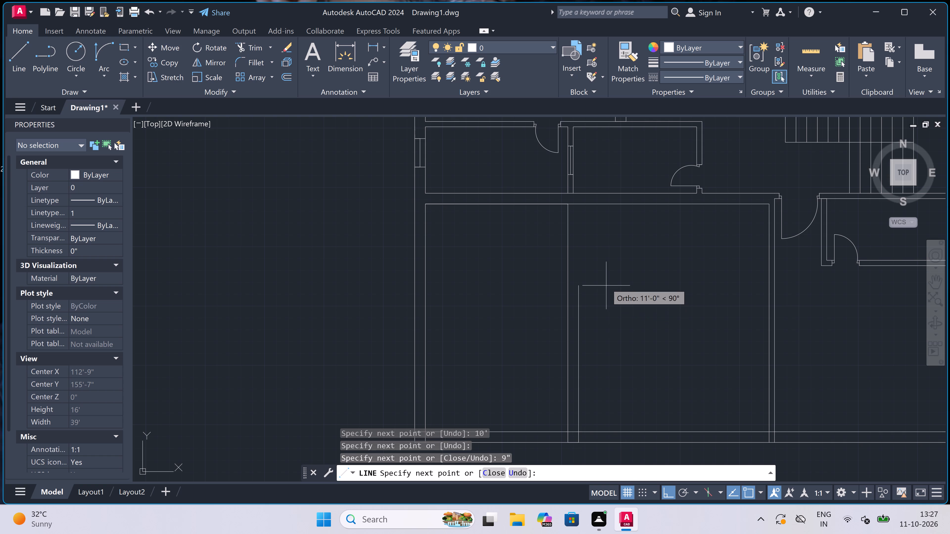
{"action": "scroll", "coordinate": [577, 202], "scroll_direction": "up", "scroll_amount": 3}
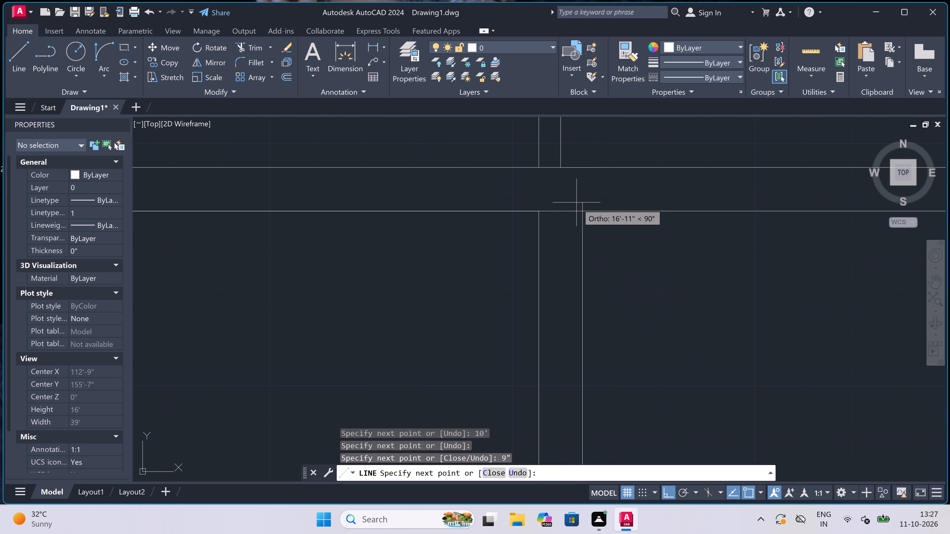
{"action": "left_click", "coordinate": [583, 209]}
{"action": "key", "text": "Escape"}
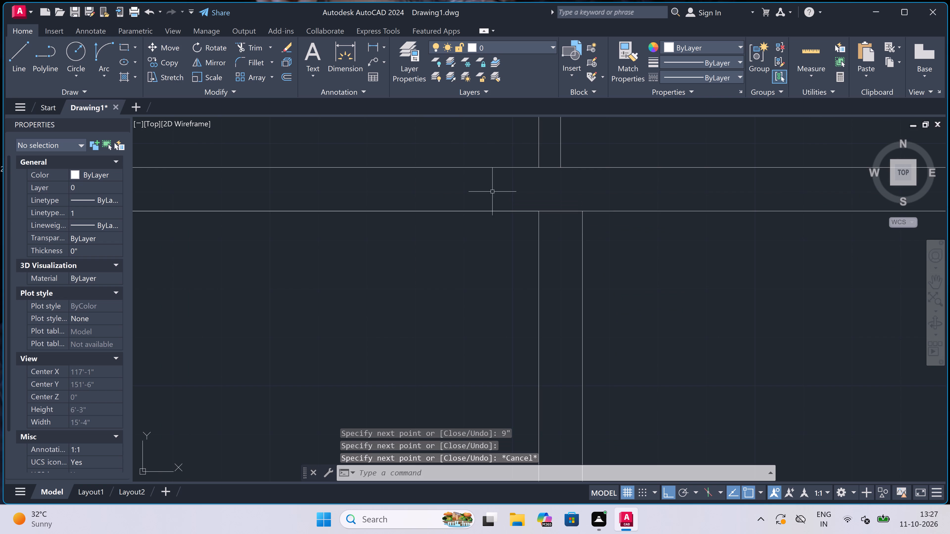
Delete the 10' construction line lying along the large room's upper wall.
{"action": "left_click", "coordinate": [466, 211]}
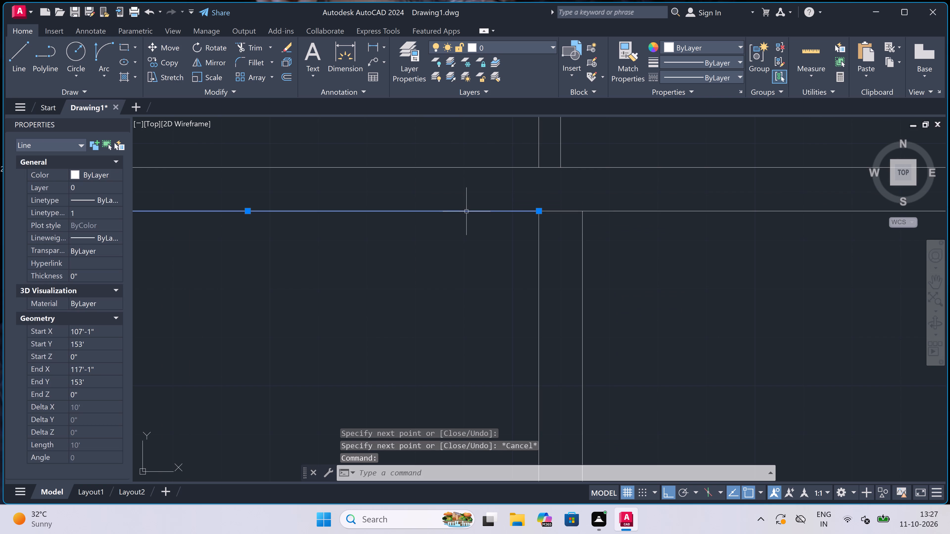
{"action": "key", "text": "Delete"}
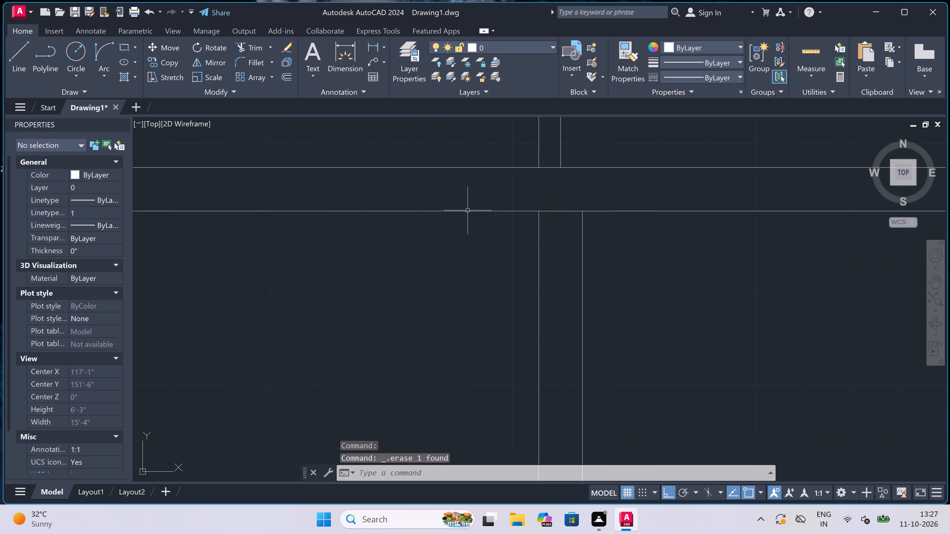
Trim both lines of the horizontal wall where the new 9" partition and the thin partition above meet it.
{"action": "key", "text": "t"}
{"action": "key", "text": "r"}
{"action": "key", "text": "space"}
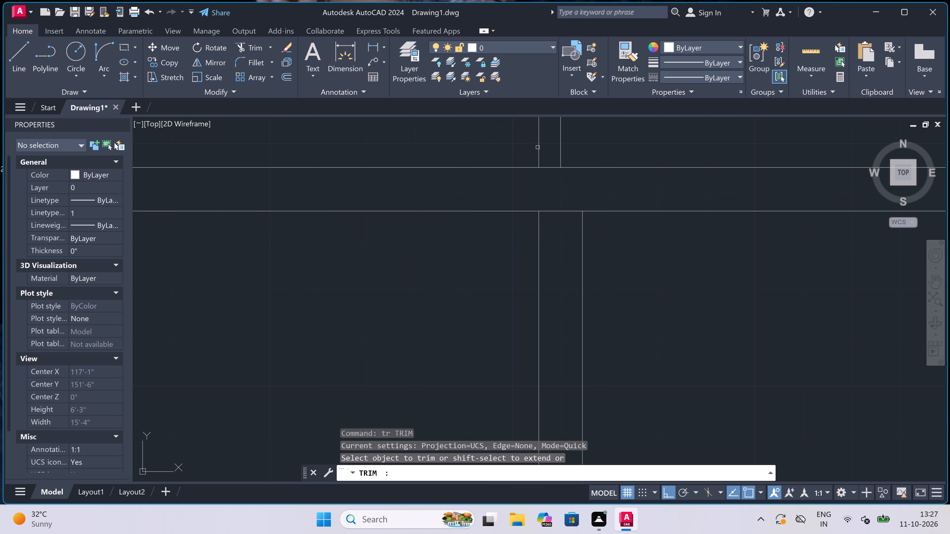
{"action": "left_click", "coordinate": [543, 149]}
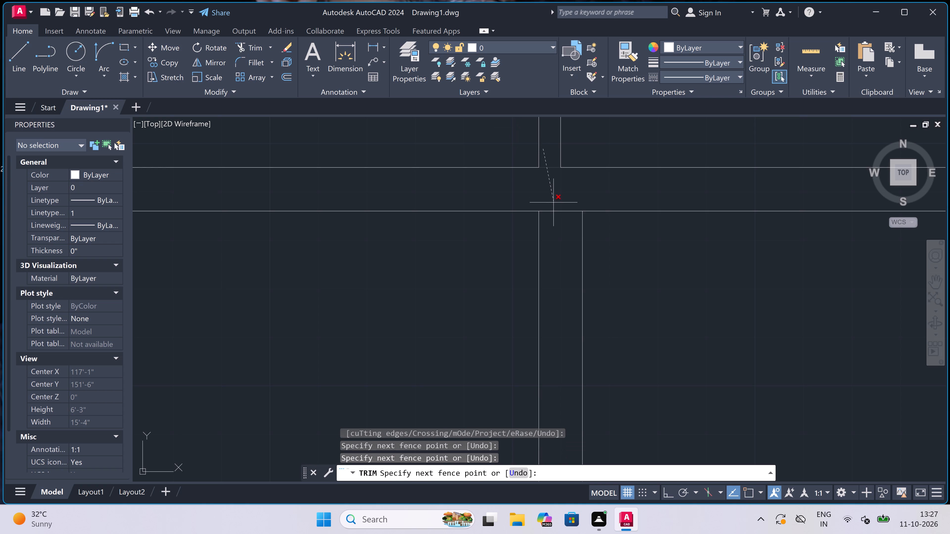
{"action": "left_click", "coordinate": [558, 223]}
Trim both lines of the lower exterior wall between the left exterior wall and the new partition to open that bay.
{"action": "scroll", "coordinate": [558, 209], "scroll_direction": "down", "scroll_amount": 3}
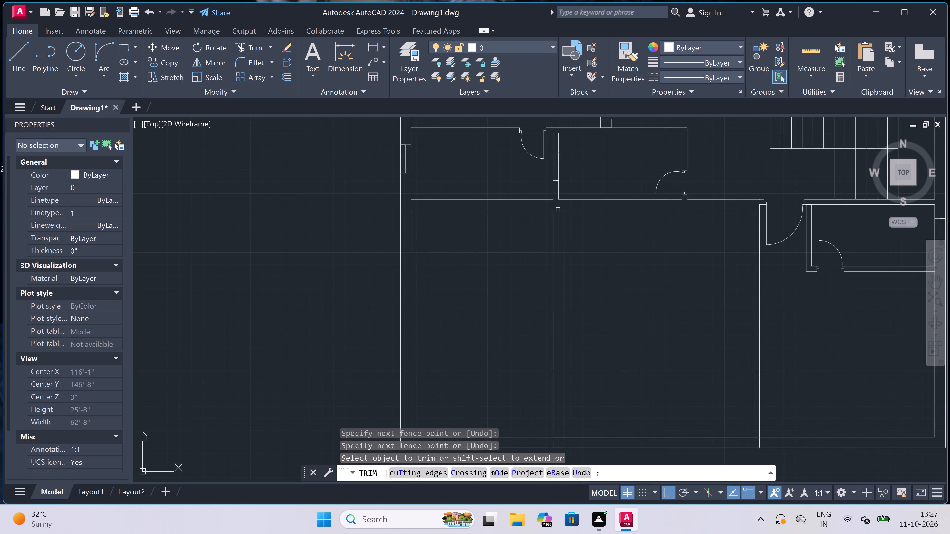
{"action": "scroll", "coordinate": [558, 209], "scroll_direction": "down", "scroll_amount": 2}
{"action": "left_click_drag", "start_coordinate": [544, 268], "coordinate": [544, 270]}
{"action": "left_click", "coordinate": [544, 272]}
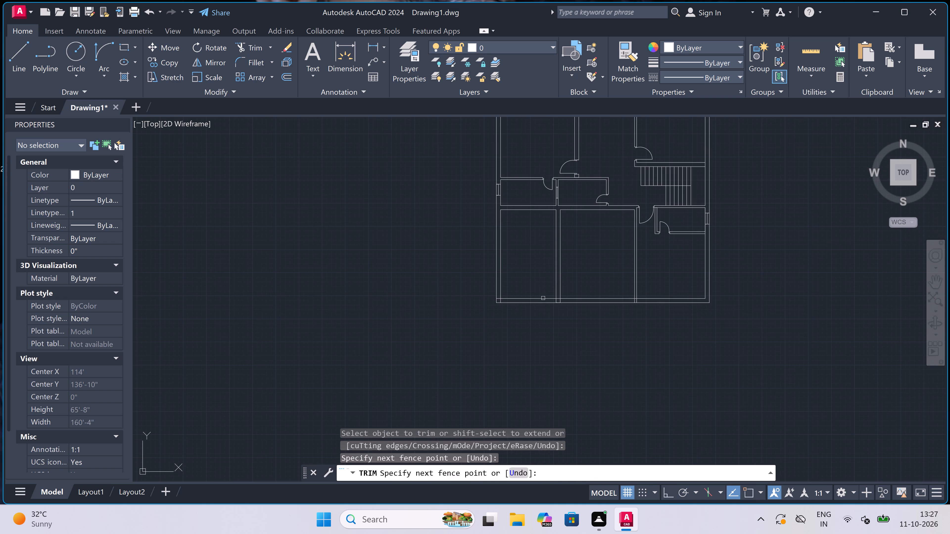
{"action": "left_click", "coordinate": [543, 309]}
{"action": "left_click", "coordinate": [543, 279]}
Trim the leftover inner wall line crossing the lower end of the left exterior wall.
{"action": "scroll", "coordinate": [504, 295], "scroll_direction": "up", "scroll_amount": 3}
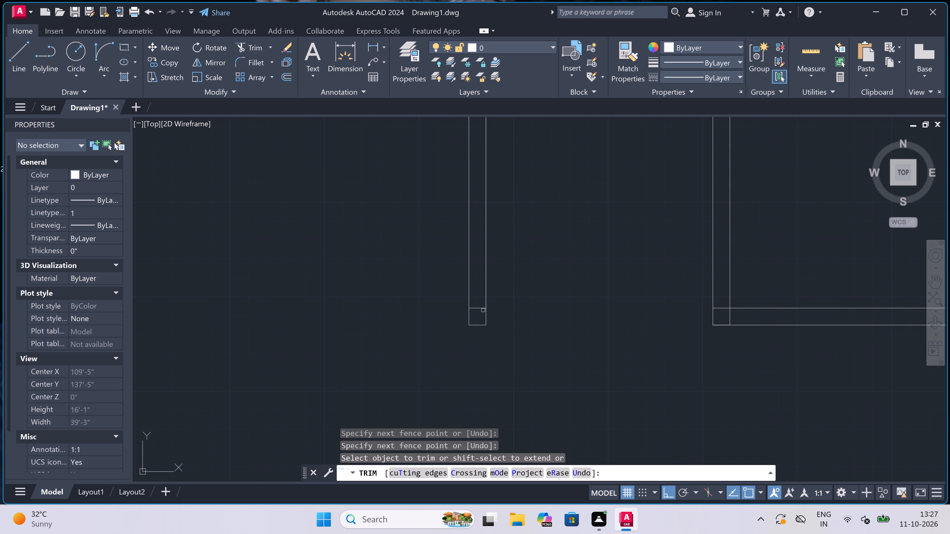
{"action": "double_click", "coordinate": [482, 310]}
{"action": "left_click", "coordinate": [482, 302]}
{"action": "left_click", "coordinate": [479, 316]}
{"action": "scroll", "coordinate": [480, 312], "scroll_direction": "down", "scroll_amount": 2}
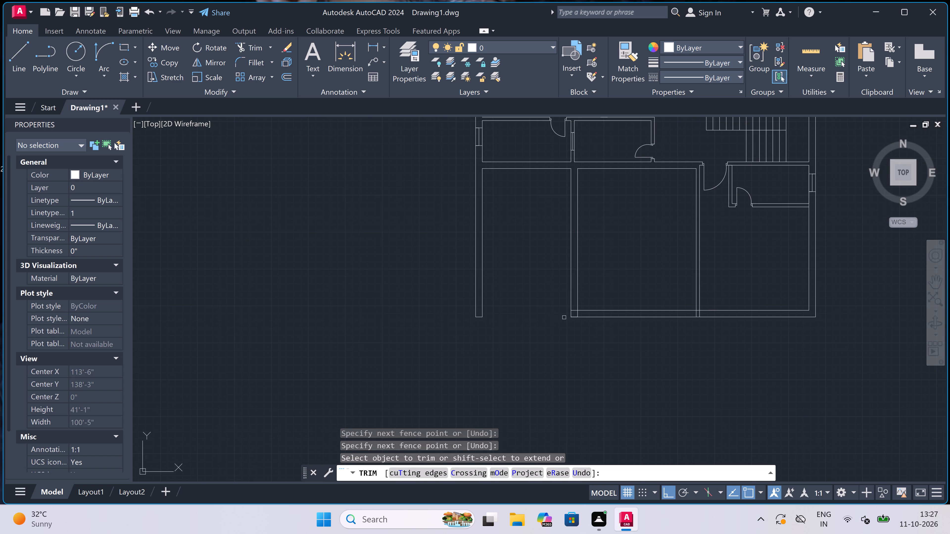
Trim the leftover inner wall line crossing the lower end of the new 9" partition.
{"action": "scroll", "coordinate": [579, 320], "scroll_direction": "up", "scroll_amount": 3}
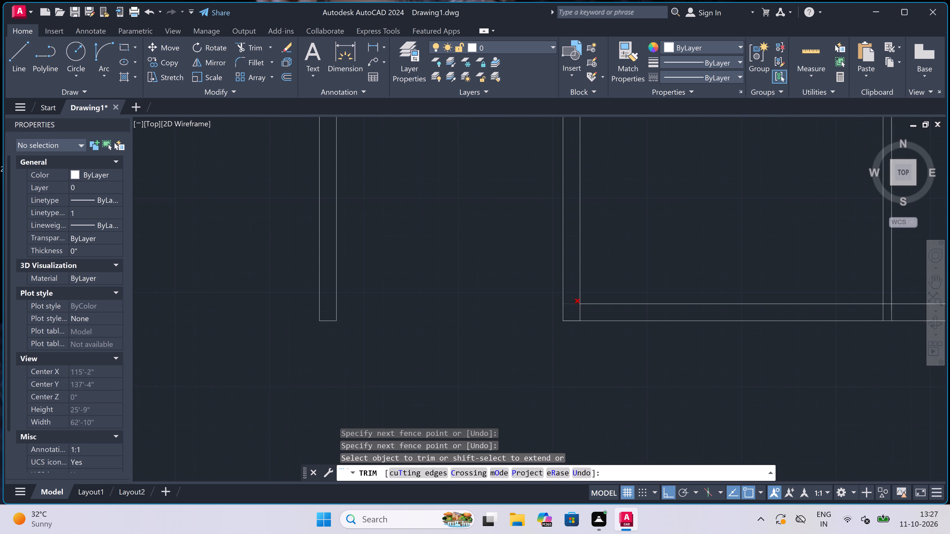
{"action": "left_click", "coordinate": [572, 306]}
{"action": "left_click", "coordinate": [570, 293]}
{"action": "left_click", "coordinate": [571, 309]}
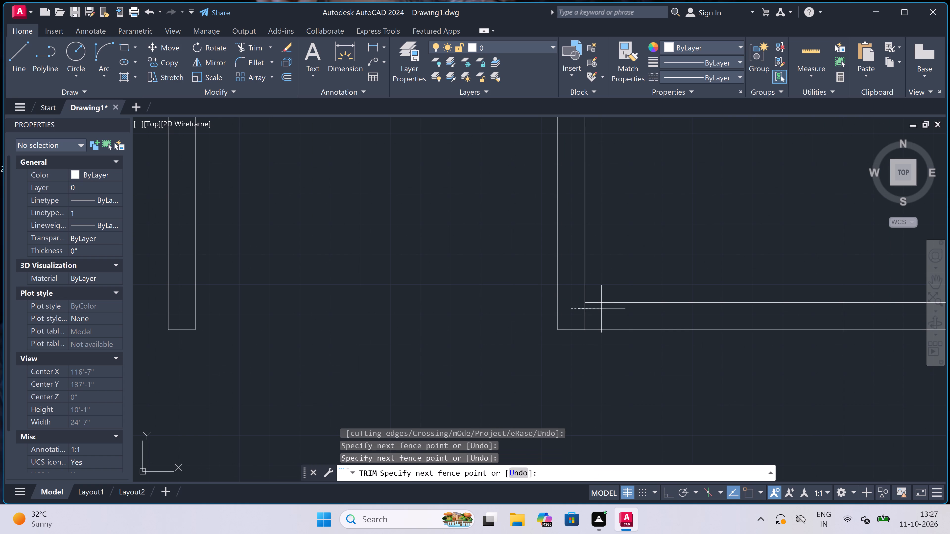
{"action": "left_click", "coordinate": [578, 304]}
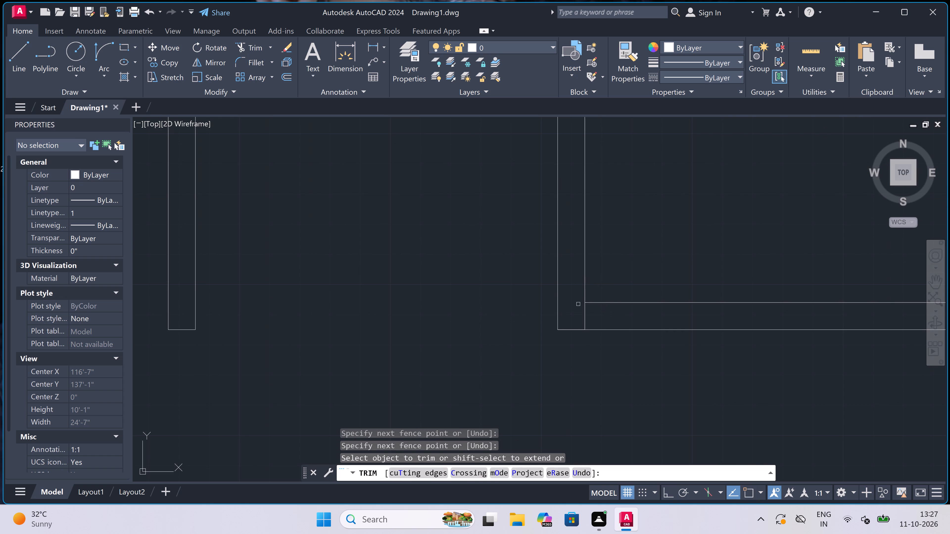
{"action": "scroll", "coordinate": [490, 308], "scroll_direction": "down", "scroll_amount": 3}
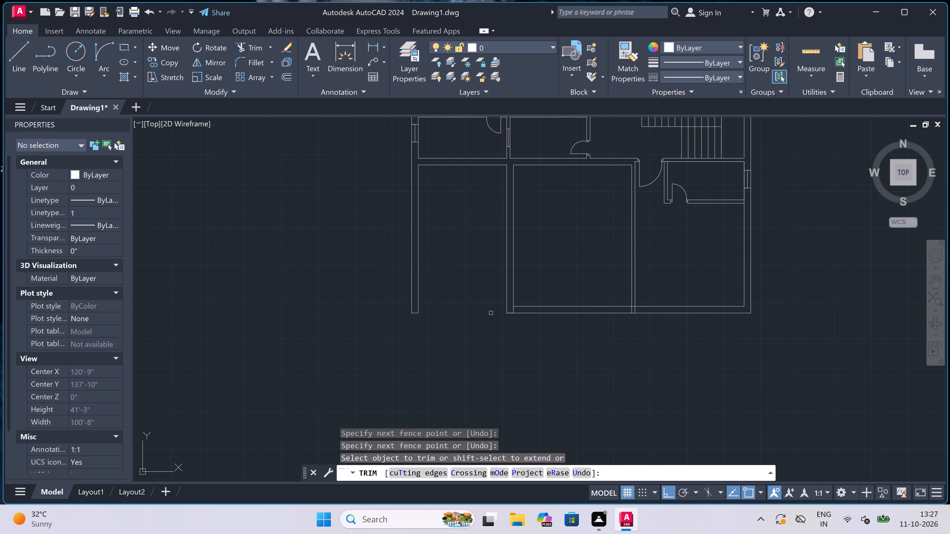
{"action": "scroll", "coordinate": [515, 299], "scroll_direction": "down", "scroll_amount": 4}
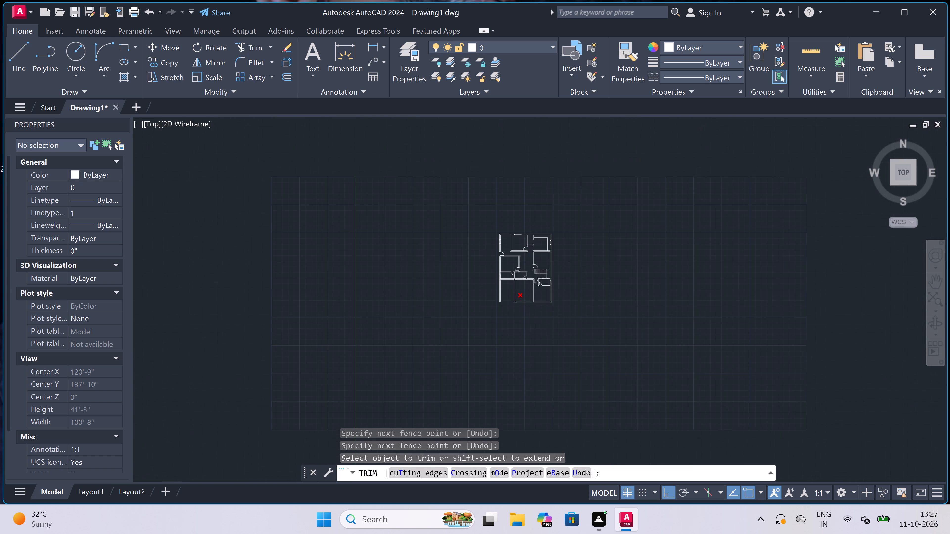
{"action": "scroll", "coordinate": [529, 262], "scroll_direction": "up", "scroll_amount": 2}
{"action": "scroll", "coordinate": [520, 307], "scroll_direction": "up", "scroll_amount": 2}
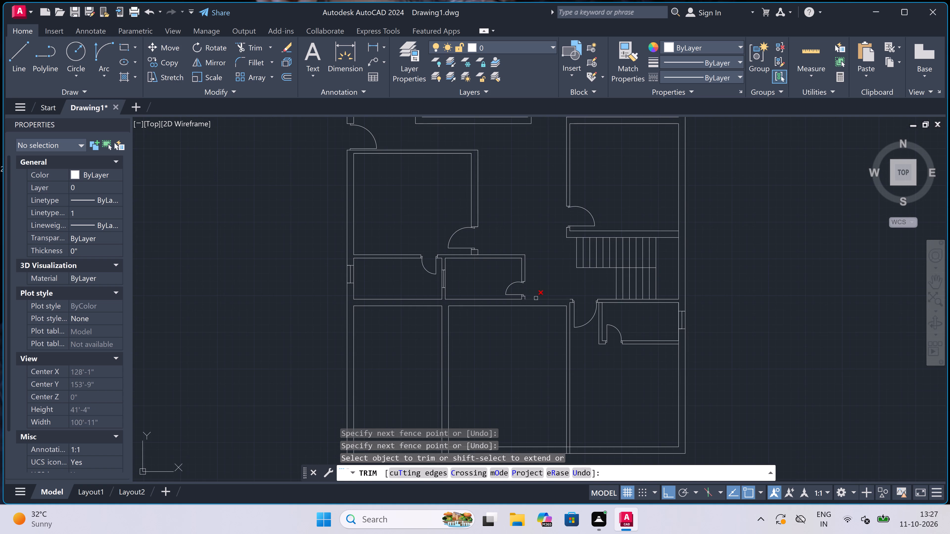
{"action": "scroll", "coordinate": [543, 299], "scroll_direction": "up", "scroll_amount": 2}
{"action": "key", "text": "Escape"}
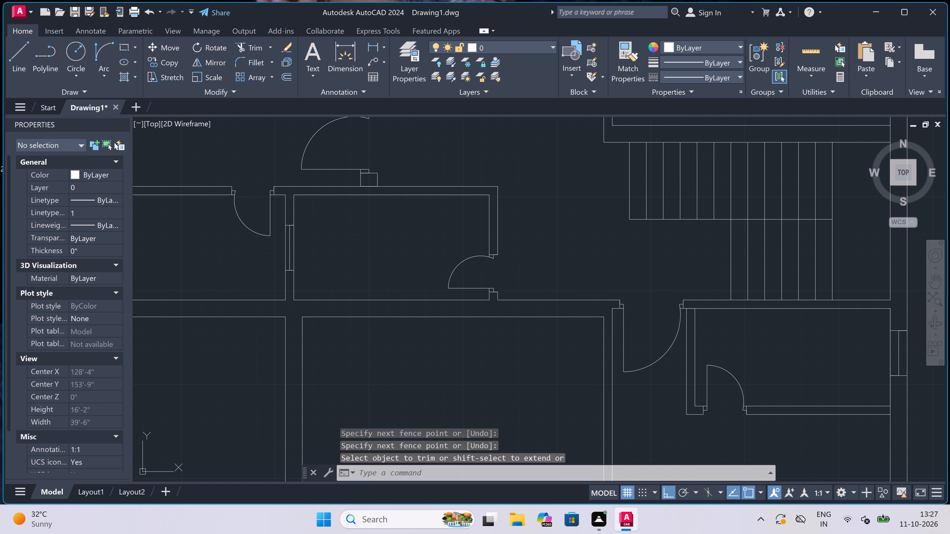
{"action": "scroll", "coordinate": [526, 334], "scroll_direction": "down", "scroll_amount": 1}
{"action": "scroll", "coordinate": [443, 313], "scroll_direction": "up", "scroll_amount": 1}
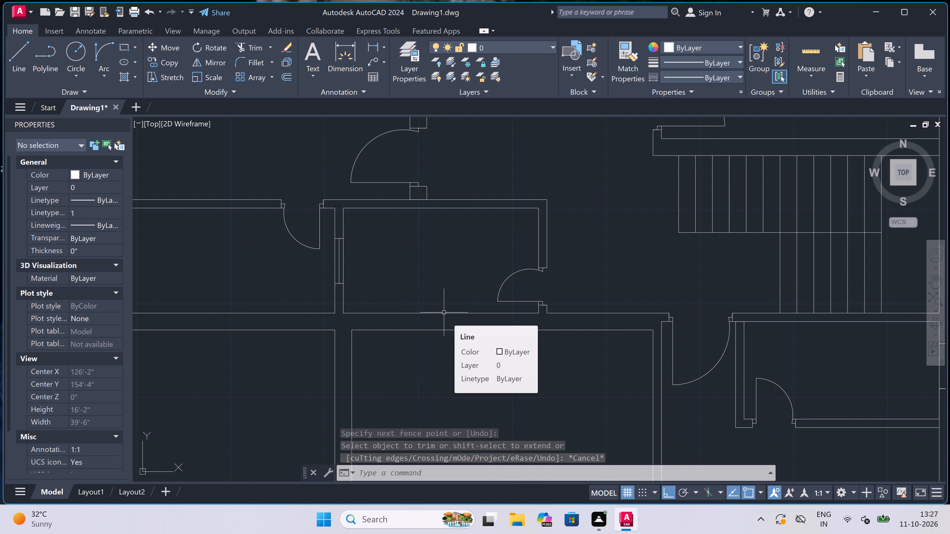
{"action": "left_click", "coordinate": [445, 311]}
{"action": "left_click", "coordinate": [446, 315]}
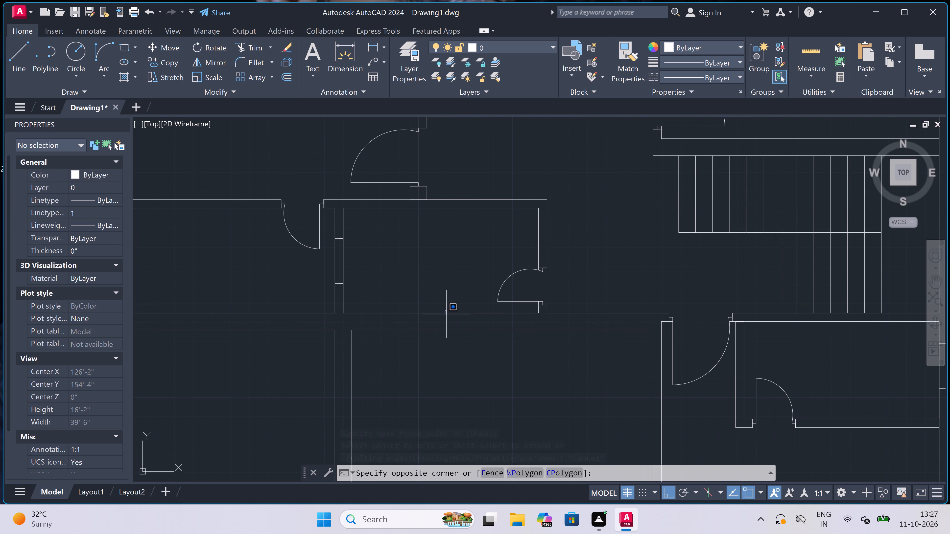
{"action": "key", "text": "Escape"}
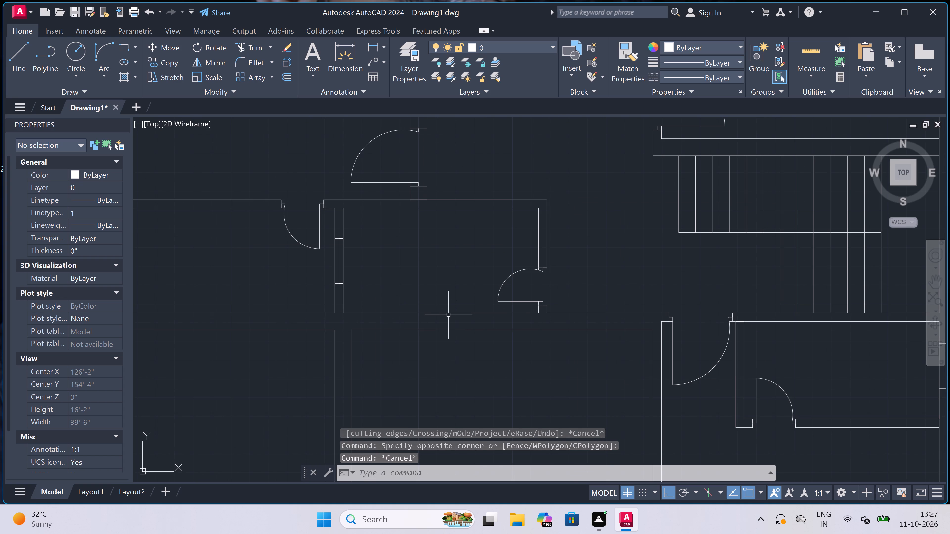
Draw a new inner wall line from the 9" partition's top corner, about 4" up and across to the lower room's door jamb.
{"action": "key", "text": "l"}
{"action": "key", "text": "space"}
{"action": "scroll", "coordinate": [336, 324], "scroll_direction": "up", "scroll_amount": 1}
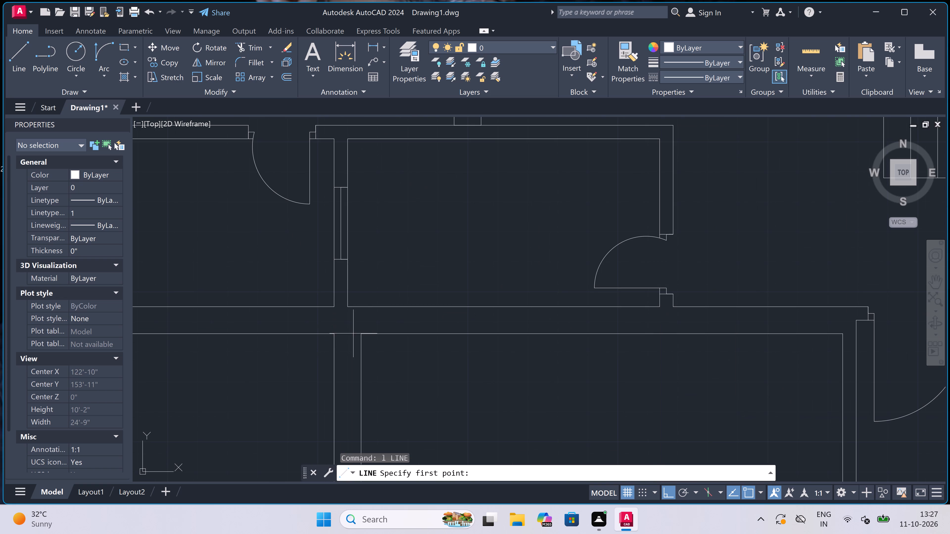
{"action": "left_click", "coordinate": [358, 336]}
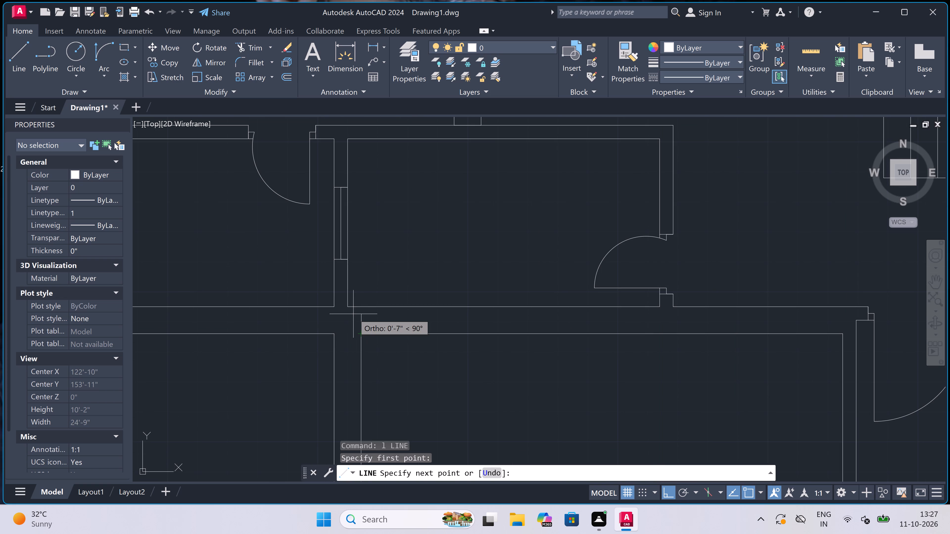
{"action": "scroll", "coordinate": [353, 314], "scroll_direction": "up", "scroll_amount": 2}
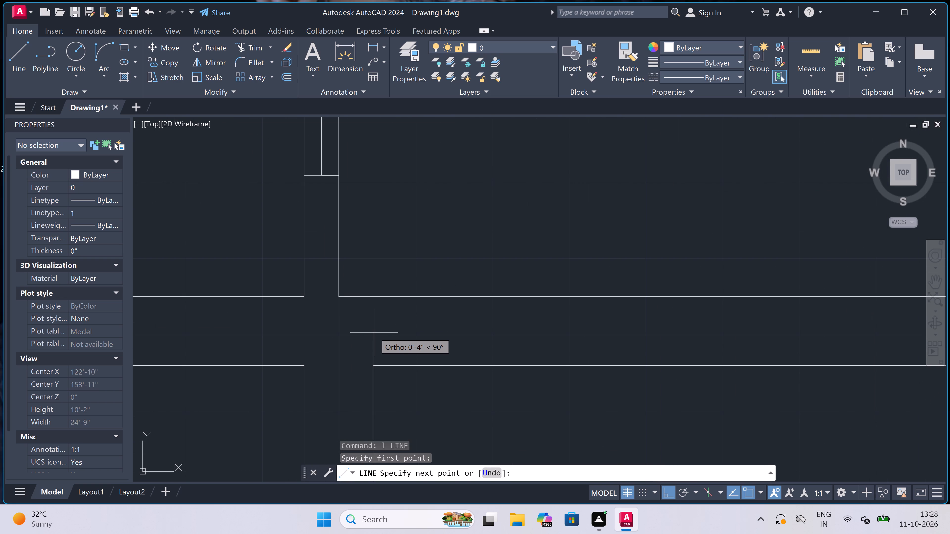
{"action": "left_click", "coordinate": [374, 331]}
{"action": "scroll", "coordinate": [374, 331], "scroll_direction": "down", "scroll_amount": 2}
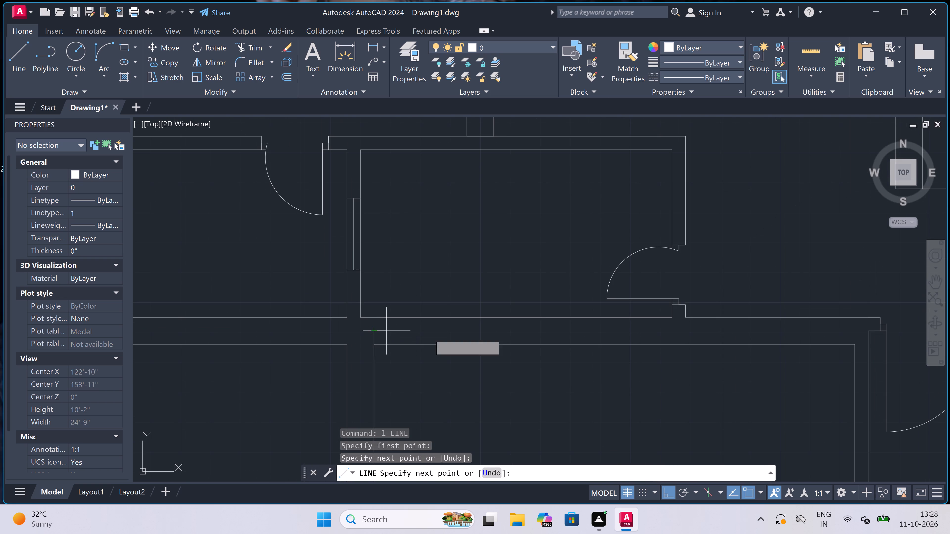
{"action": "scroll", "coordinate": [871, 325], "scroll_direction": "up", "scroll_amount": 2}
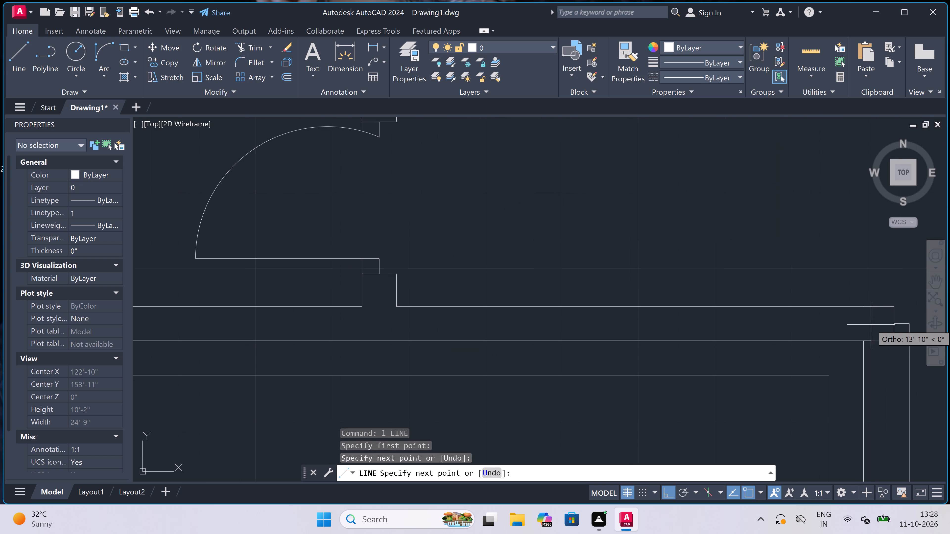
{"action": "left_click", "coordinate": [899, 337]}
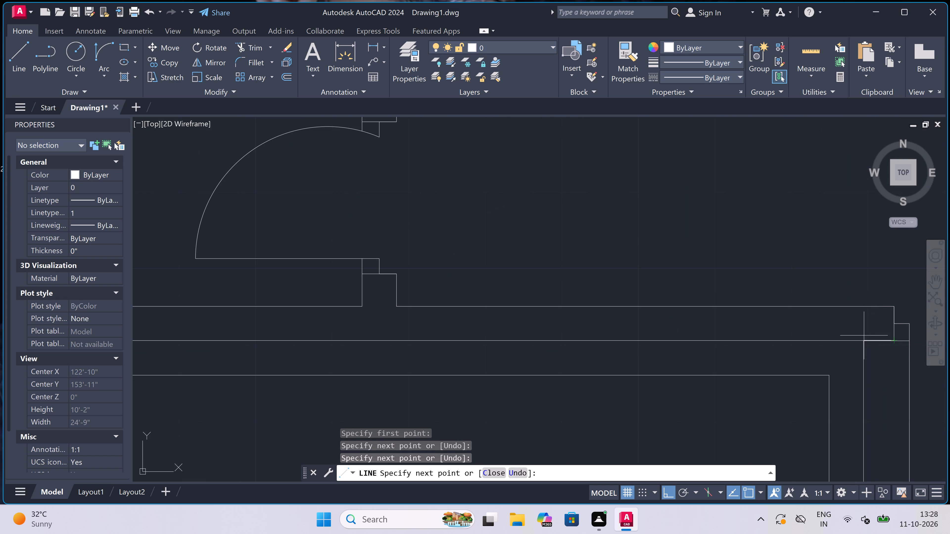
{"action": "key", "text": "Escape"}
Trim the old inner wall line lying just below the new line across the middle lower room.
{"action": "scroll", "coordinate": [538, 294], "scroll_direction": "down", "scroll_amount": 4}
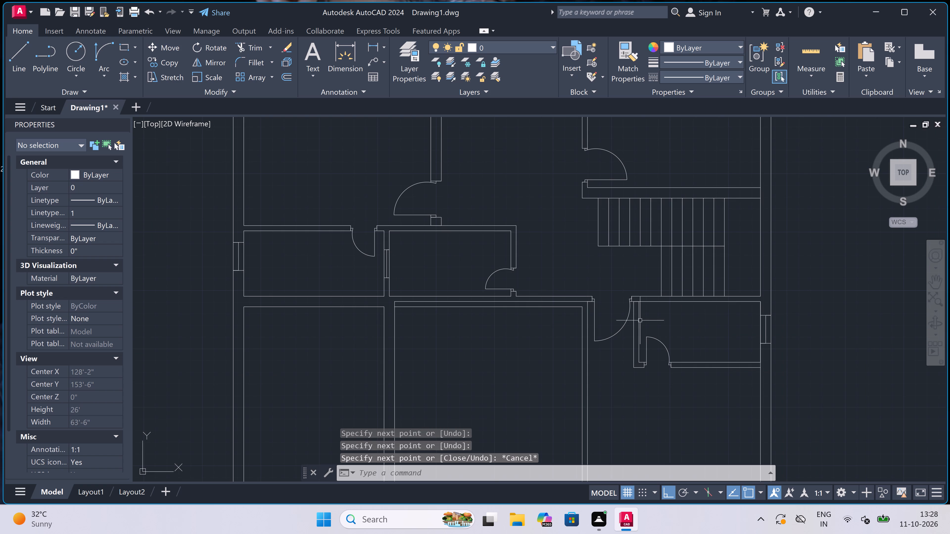
{"action": "type", "text": "tr"}
{"action": "key", "text": "space"}
{"action": "scroll", "coordinate": [579, 307], "scroll_direction": "up", "scroll_amount": 2}
{"action": "left_click", "coordinate": [579, 308]}
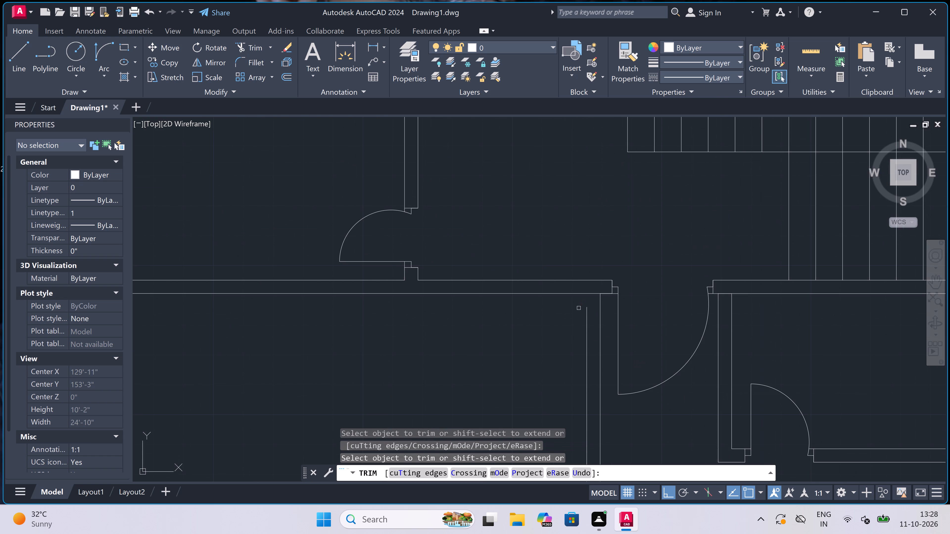
{"action": "key", "text": "Escape"}
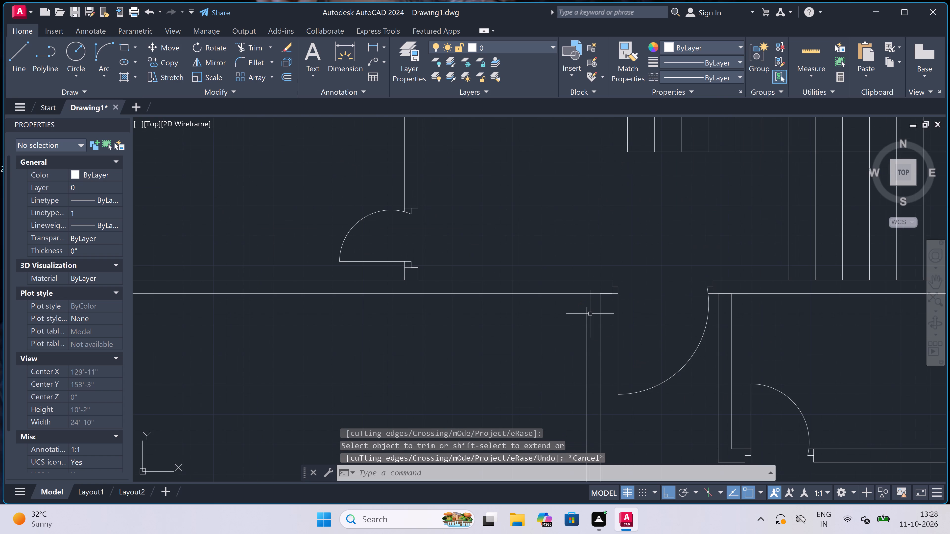
Extend the left line of the thin partition beside the lower room's door up to the new inner wall line.
{"action": "type", "text": "ec"}
{"action": "key", "text": "Escape"}
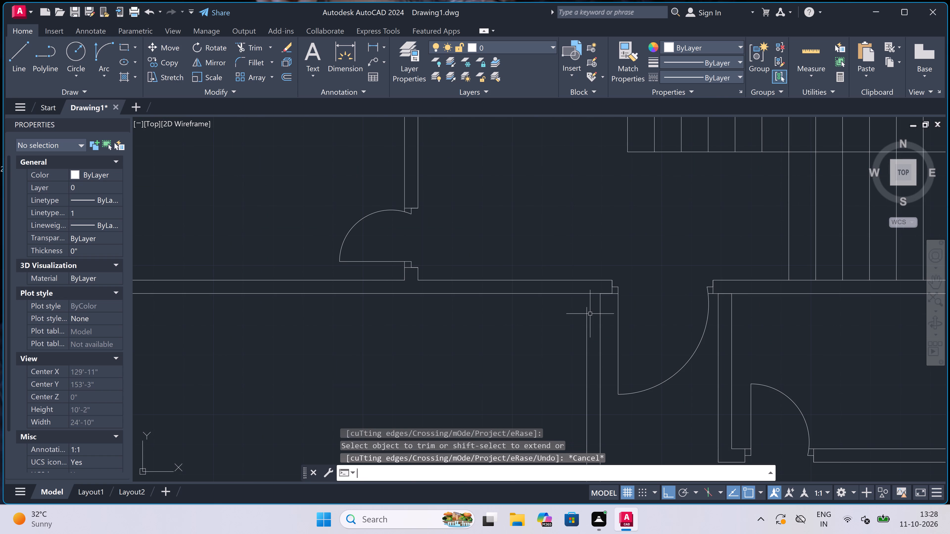
{"action": "type", "text": "ex"}
{"action": "key", "text": "space"}
{"action": "left_click", "coordinate": [590, 314]}
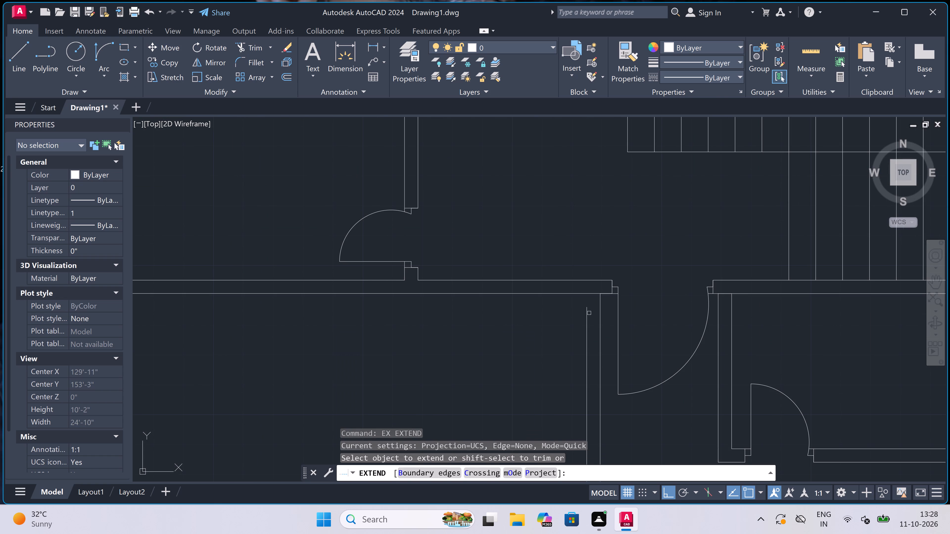
{"action": "double_click", "coordinate": [585, 314]}
{"action": "left_click", "coordinate": [591, 307]}
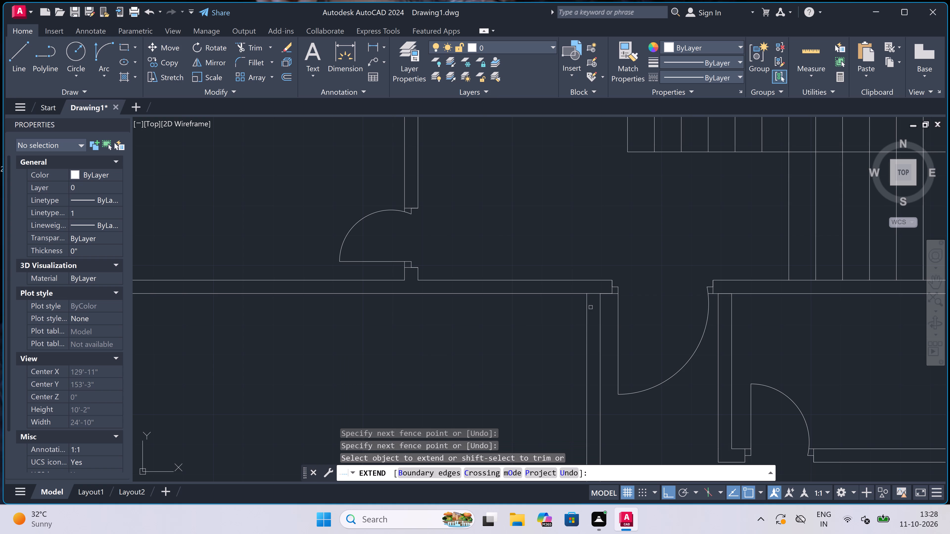
{"action": "key", "text": "Escape"}
Trim the inner wall line between the two lines of the thin partition beside the door.
{"action": "key", "text": "t"}
{"action": "key", "text": "r"}
{"action": "key", "text": "space"}
{"action": "scroll", "coordinate": [593, 297], "scroll_direction": "up", "scroll_amount": 2}
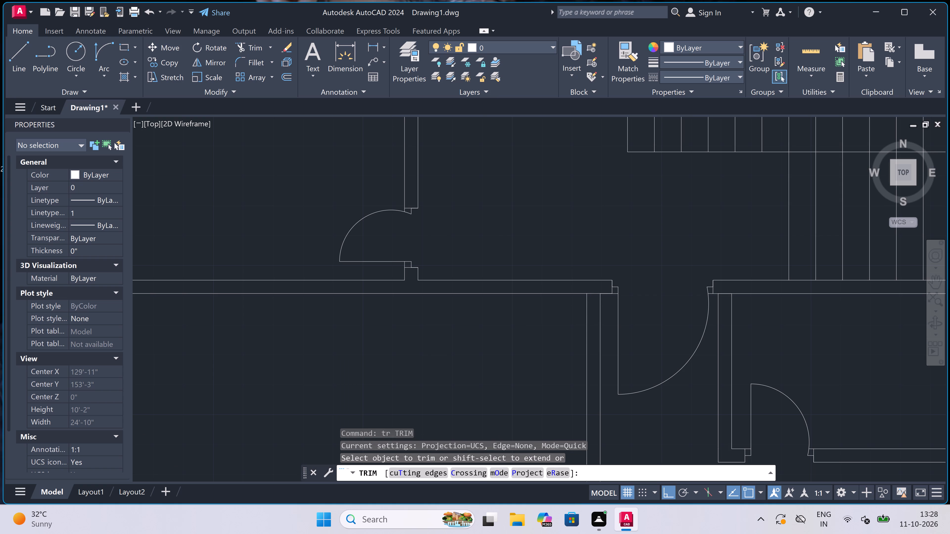
{"action": "left_click", "coordinate": [594, 291]}
{"action": "left_click", "coordinate": [595, 274]}
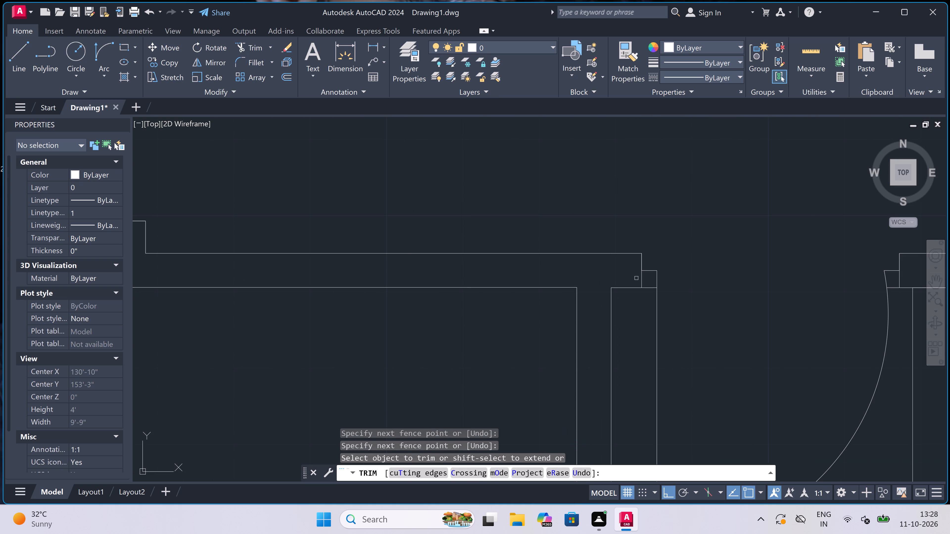
{"action": "scroll", "coordinate": [597, 274], "scroll_direction": "down", "scroll_amount": 4}
{"action": "scroll", "coordinate": [441, 272], "scroll_direction": "down", "scroll_amount": 4}
{"action": "scroll", "coordinate": [443, 277], "scroll_direction": "up", "scroll_amount": 4}
{"action": "key", "text": "Escape"}
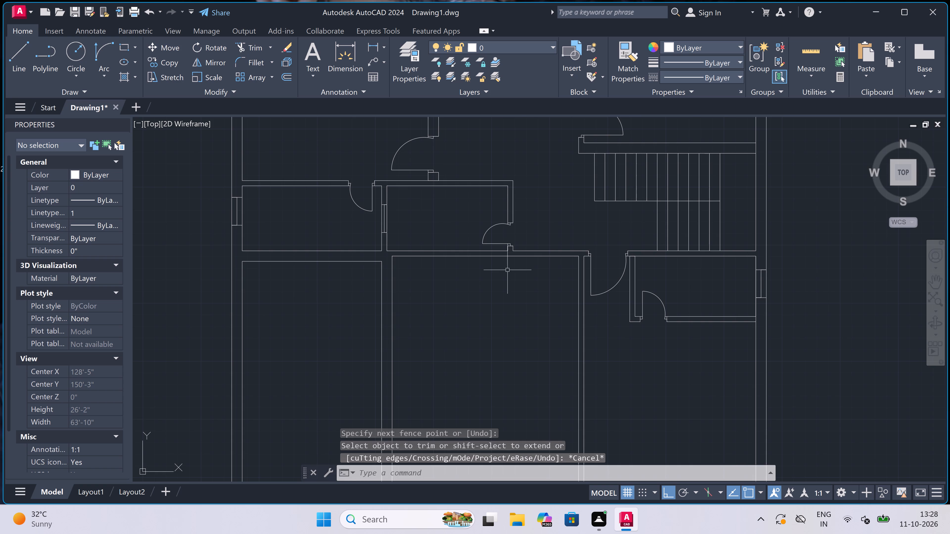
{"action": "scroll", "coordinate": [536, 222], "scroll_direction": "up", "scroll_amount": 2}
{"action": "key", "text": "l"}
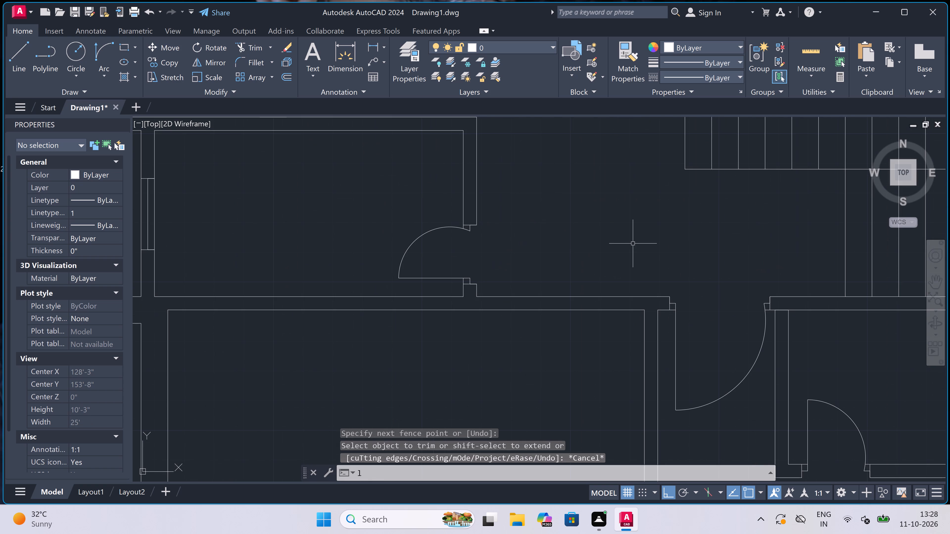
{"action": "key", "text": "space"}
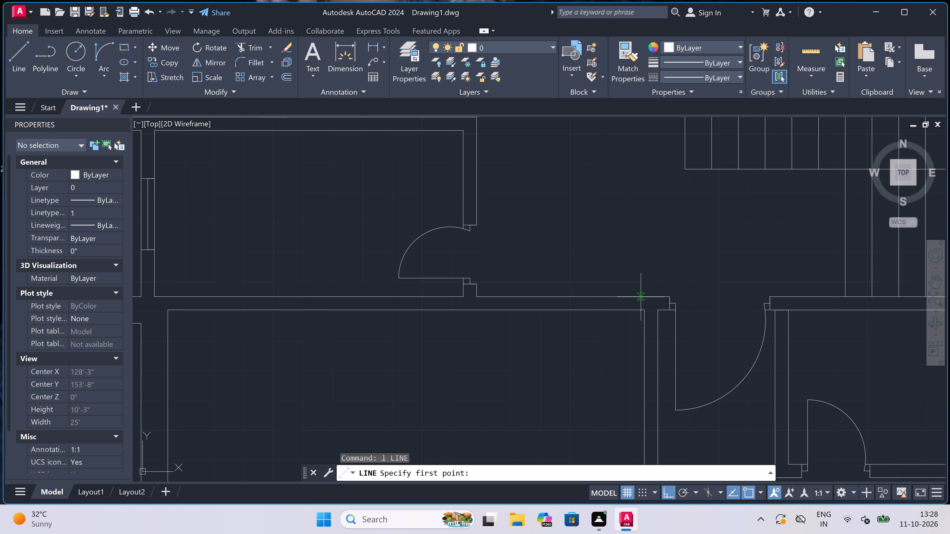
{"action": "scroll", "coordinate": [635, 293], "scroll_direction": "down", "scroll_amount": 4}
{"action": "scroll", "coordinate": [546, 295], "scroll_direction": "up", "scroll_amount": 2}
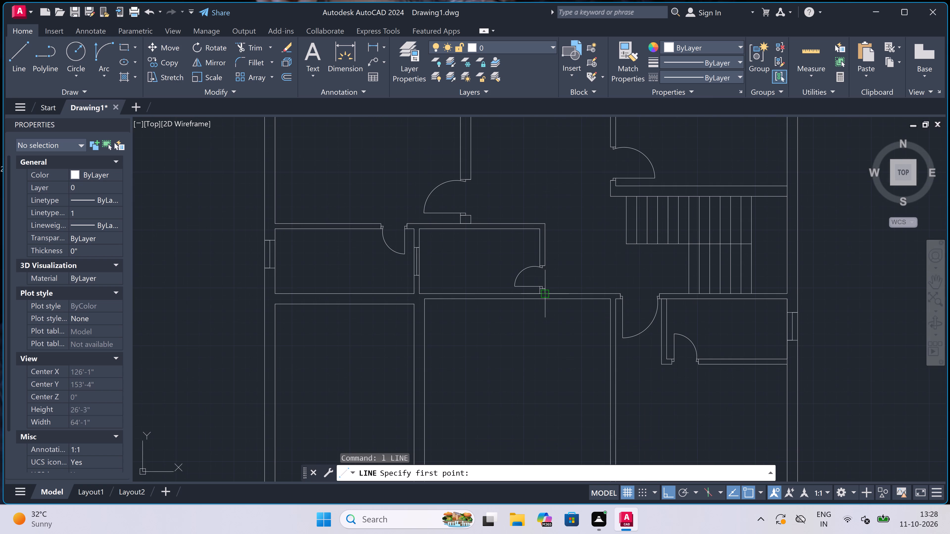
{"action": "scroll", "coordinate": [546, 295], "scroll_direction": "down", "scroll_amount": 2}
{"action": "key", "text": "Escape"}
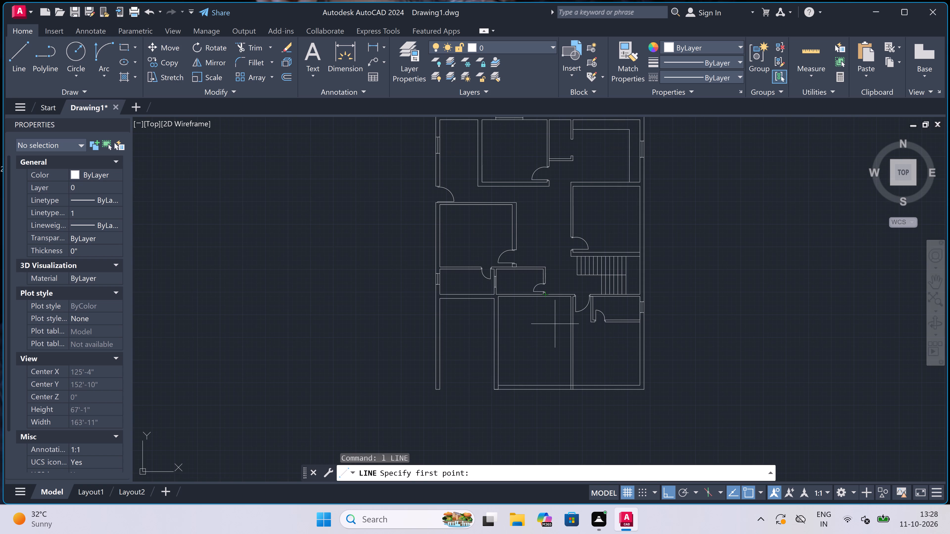
Erase the left line of the thin partition between the middle and right lower rooms.
{"action": "scroll", "coordinate": [559, 331], "scroll_direction": "up", "scroll_amount": 1}
{"action": "left_click", "coordinate": [578, 312]}
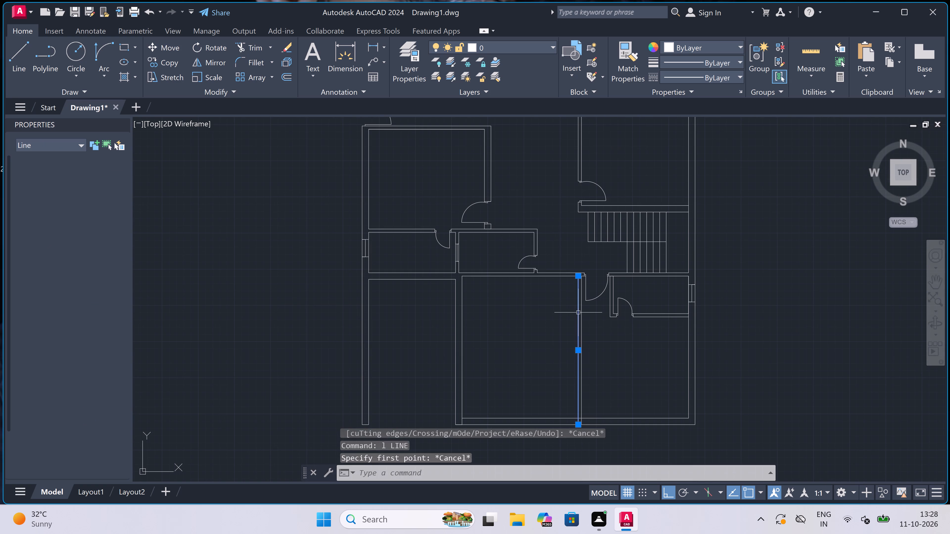
{"action": "key", "text": "Delete"}
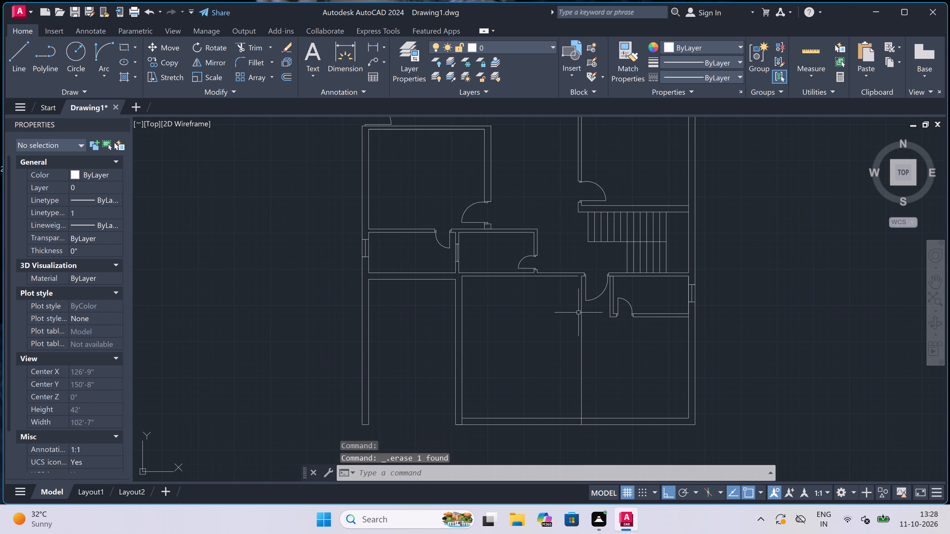
Draw a line from the remaining partition line's lower end, 9" to the left and up to the horizontal wall's inner line.
{"action": "scroll", "coordinate": [578, 313], "scroll_direction": "down", "scroll_amount": 1}
{"action": "scroll", "coordinate": [582, 363], "scroll_direction": "up", "scroll_amount": 3}
{"action": "scroll", "coordinate": [582, 363], "scroll_direction": "down", "scroll_amount": 2}
{"action": "scroll", "coordinate": [583, 391], "scroll_direction": "up", "scroll_amount": 3}
{"action": "key", "text": "l"}
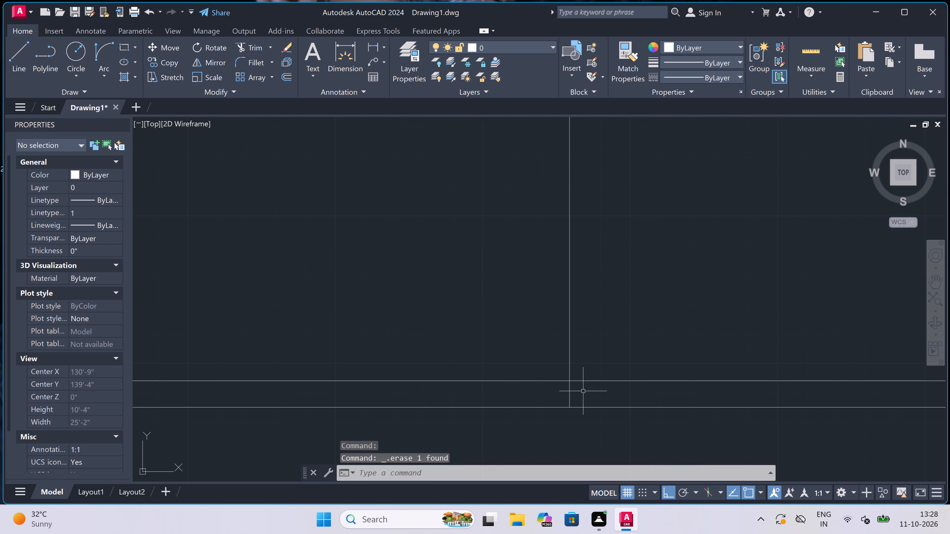
{"action": "key", "text": "space"}
{"action": "left_click", "coordinate": [567, 407]}
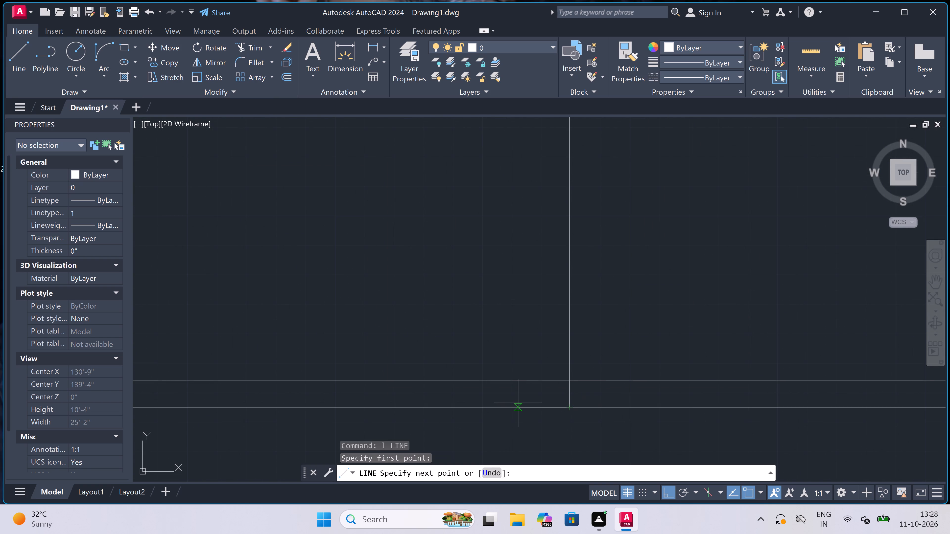
{"action": "key", "text": "9"}
{"action": "key", "text": "shift+quotedbl"}
{"action": "key", "text": "space"}
{"action": "scroll", "coordinate": [518, 403], "scroll_direction": "down", "scroll_amount": 3}
{"action": "scroll", "coordinate": [518, 245], "scroll_direction": "up", "scroll_amount": 2}
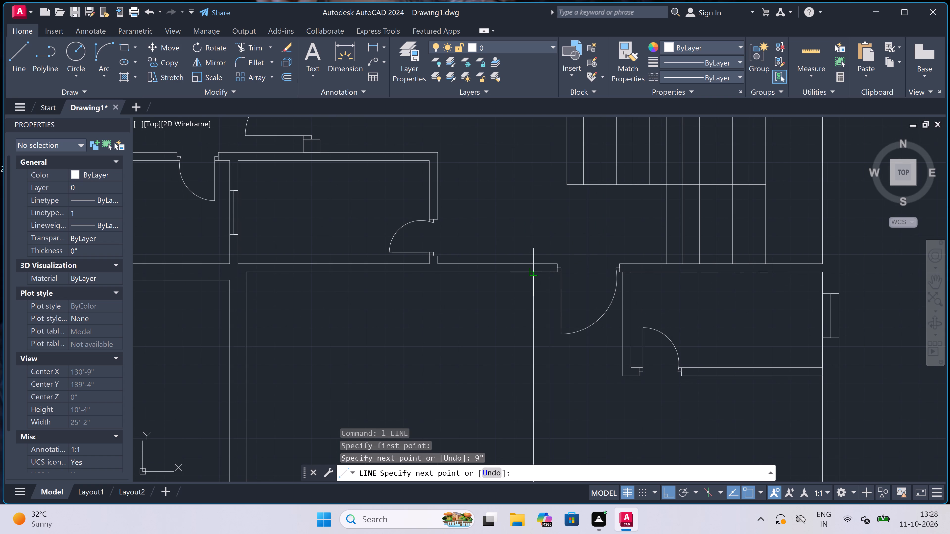
{"action": "left_click", "coordinate": [534, 271]}
{"action": "key", "text": "Escape"}
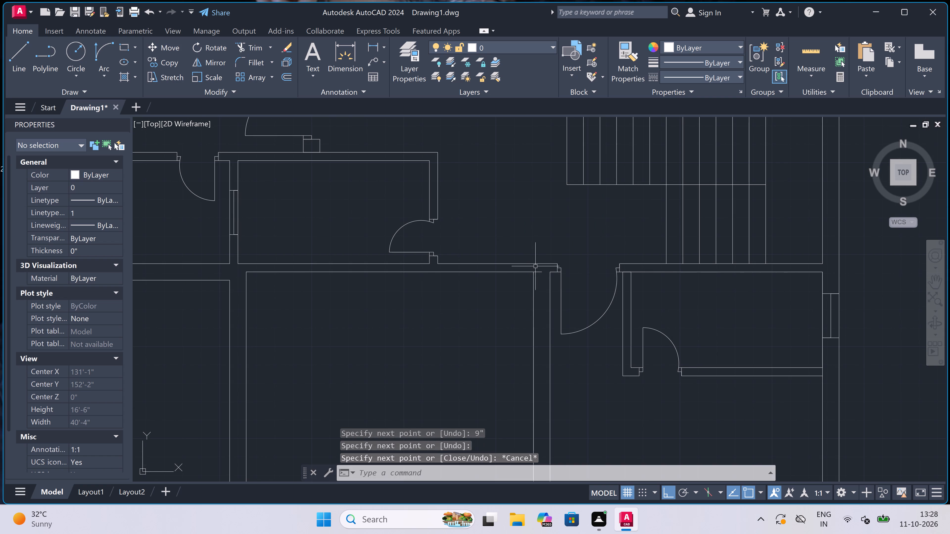
Draw a short line continuing the new partition line across the horizontal wall to its upper line.
{"action": "scroll", "coordinate": [535, 266], "scroll_direction": "up", "scroll_amount": 2}
{"action": "key", "text": "space"}
{"action": "left_click", "coordinate": [530, 279]}
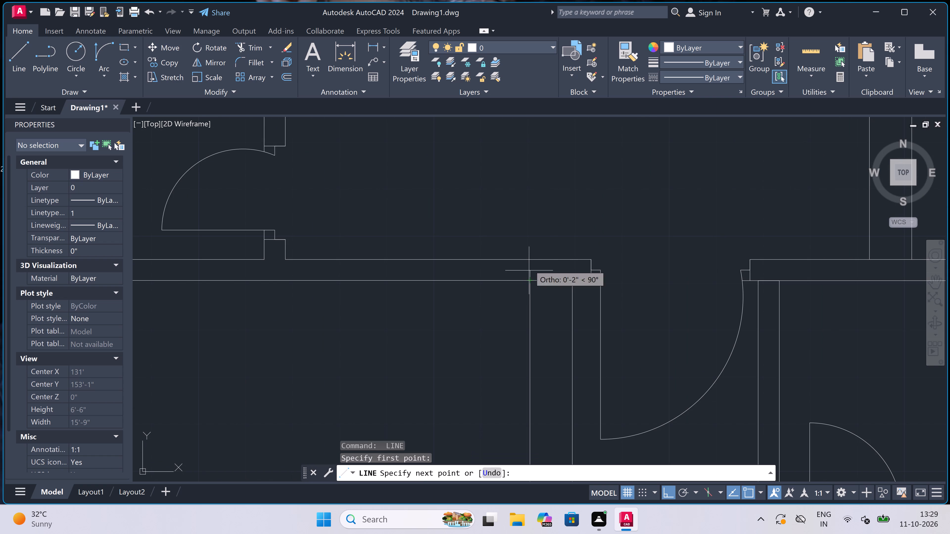
{"action": "left_click", "coordinate": [529, 260]}
{"action": "key", "text": "Escape"}
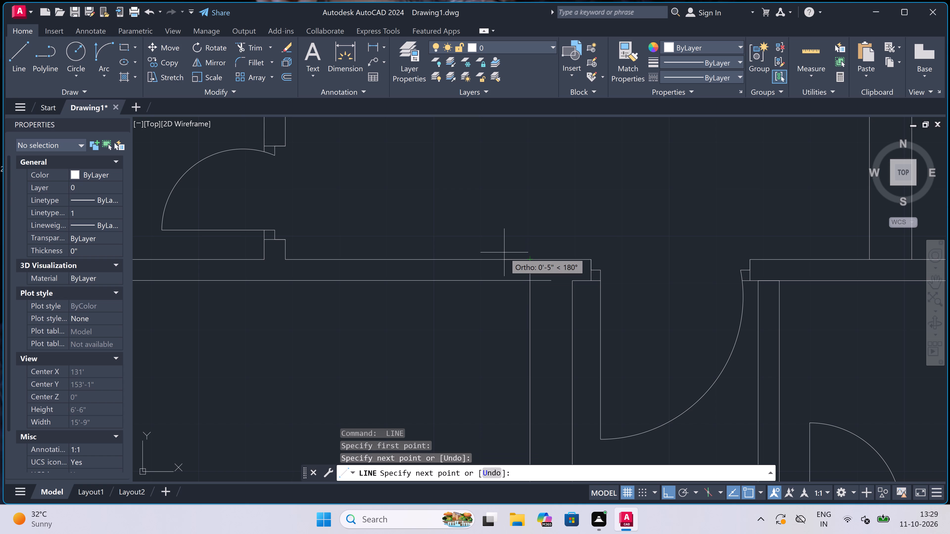
Trim the stub of the horizontal wall's inner line projecting past the new partition line.
{"action": "key", "text": "t"}
{"action": "key", "text": "r"}
{"action": "key", "text": "space"}
{"action": "left_click", "coordinate": [536, 279]}
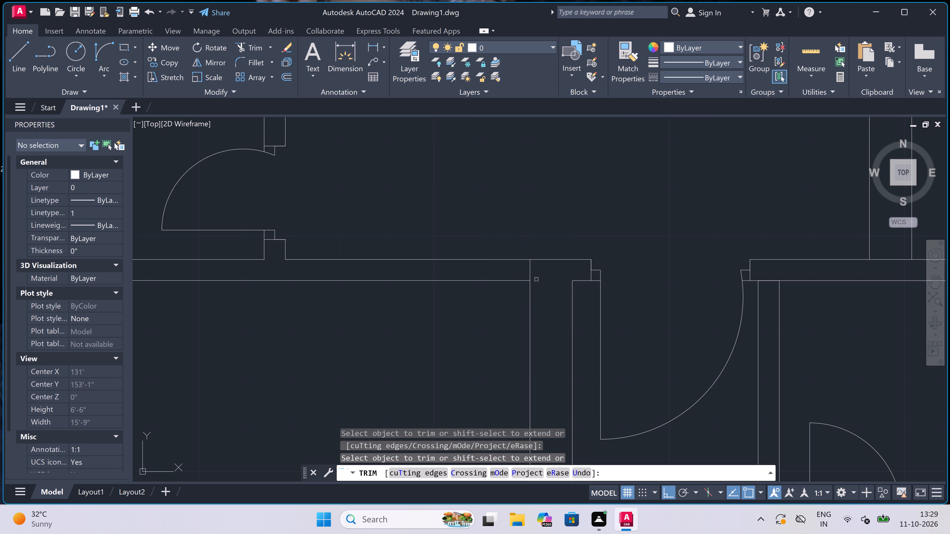
{"action": "key", "text": "Escape"}
Draw a short closing line across the horizontal wall just right of the small middle room's lower corner.
{"action": "key", "text": "l"}
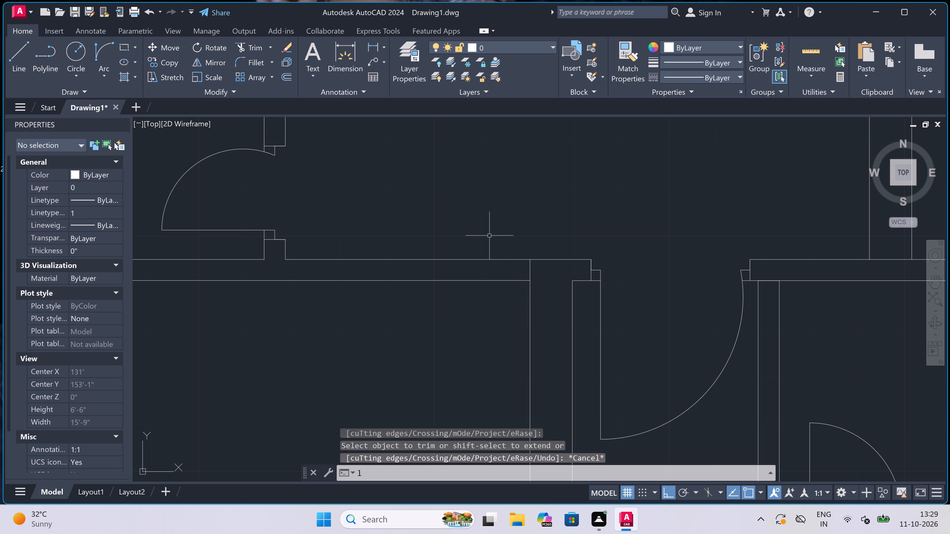
{"action": "key", "text": "space"}
{"action": "left_click_drag", "start_coordinate": [295, 255], "coordinate": [298, 259]}
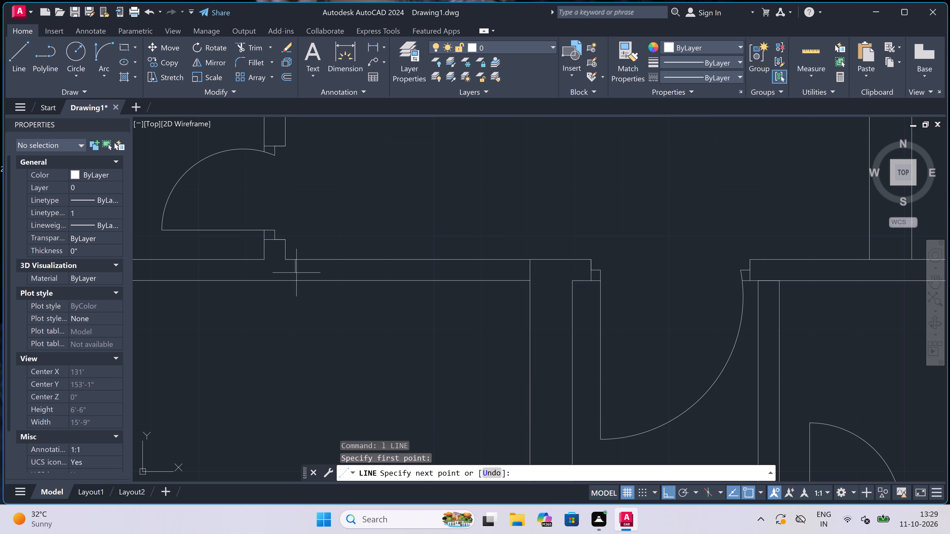
{"action": "left_click", "coordinate": [294, 282]}
{"action": "key", "text": "Escape"}
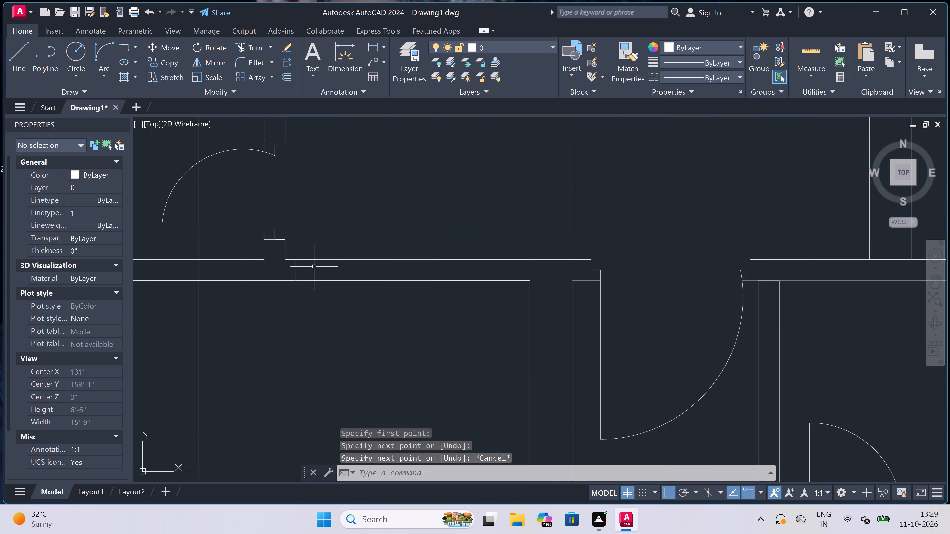
Trim both lines of the horizontal wall between the short closing line and the thickened partition to make an opening.
{"action": "key", "text": "t"}
{"action": "key", "text": "r"}
{"action": "key", "text": "space"}
{"action": "left_click", "coordinate": [367, 209]}
{"action": "left_click", "coordinate": [411, 338]}
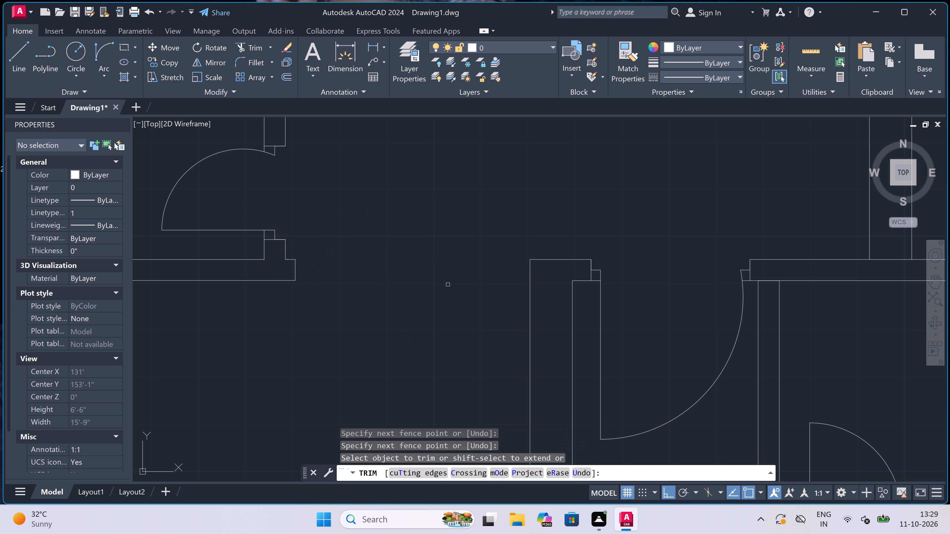
{"action": "scroll", "coordinate": [450, 282], "scroll_direction": "down", "scroll_amount": 8}
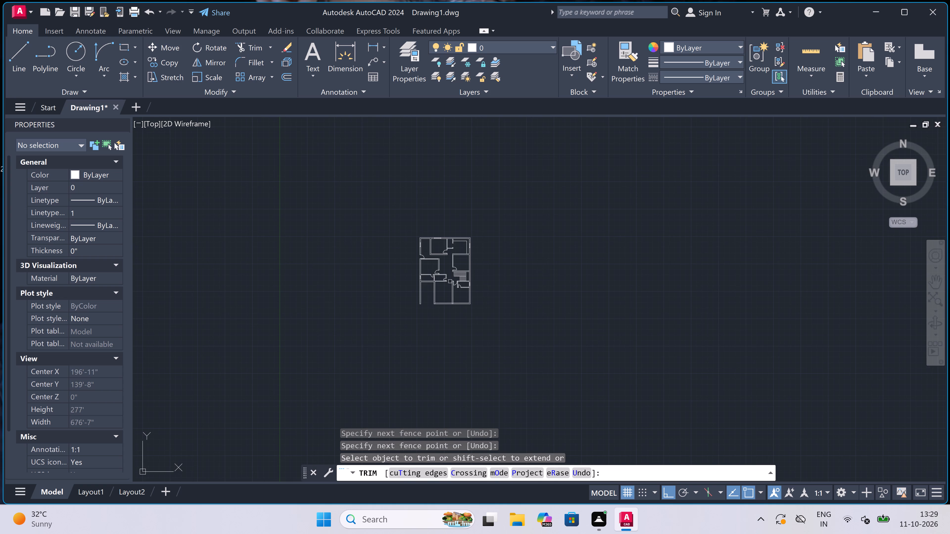
Draw the left jamb of a double door across the bottom wall near the partition corner, with a 2" rebate and 3' leaf line.
{"action": "scroll", "coordinate": [427, 286], "scroll_direction": "up", "scroll_amount": 3}
{"action": "key", "text": "Escape"}
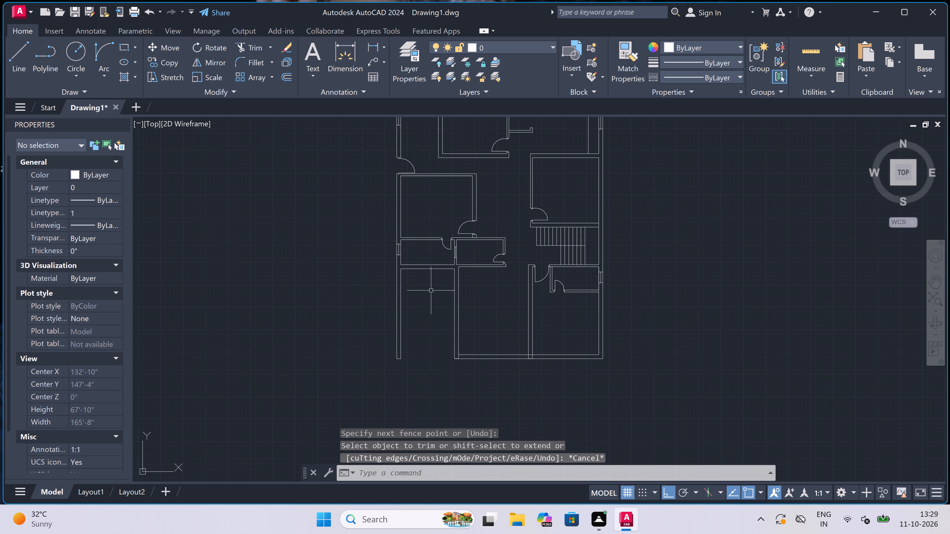
{"action": "key", "text": "l"}
{"action": "key", "text": "space"}
{"action": "scroll", "coordinate": [456, 354], "scroll_direction": "up", "scroll_amount": 4}
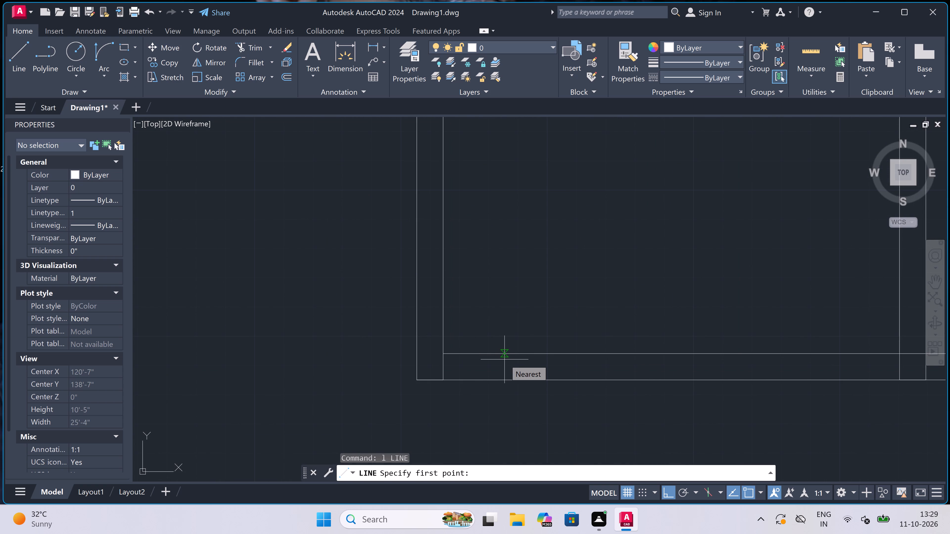
{"action": "left_click", "coordinate": [473, 355]}
{"action": "left_click", "coordinate": [473, 383]}
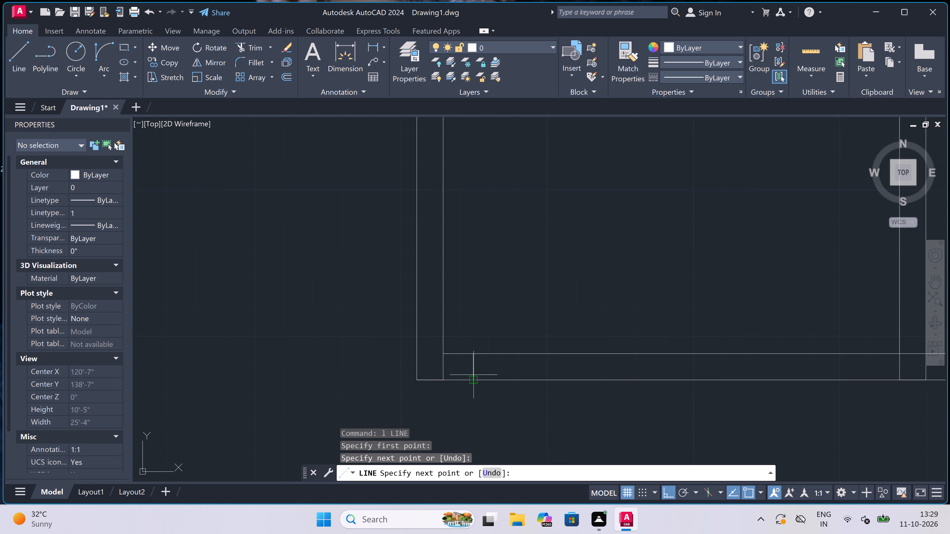
{"action": "left_click", "coordinate": [475, 369]}
{"action": "type", "text": "2\""}
{"action": "key", "text": "space"}
{"action": "type", "text": "3'"}
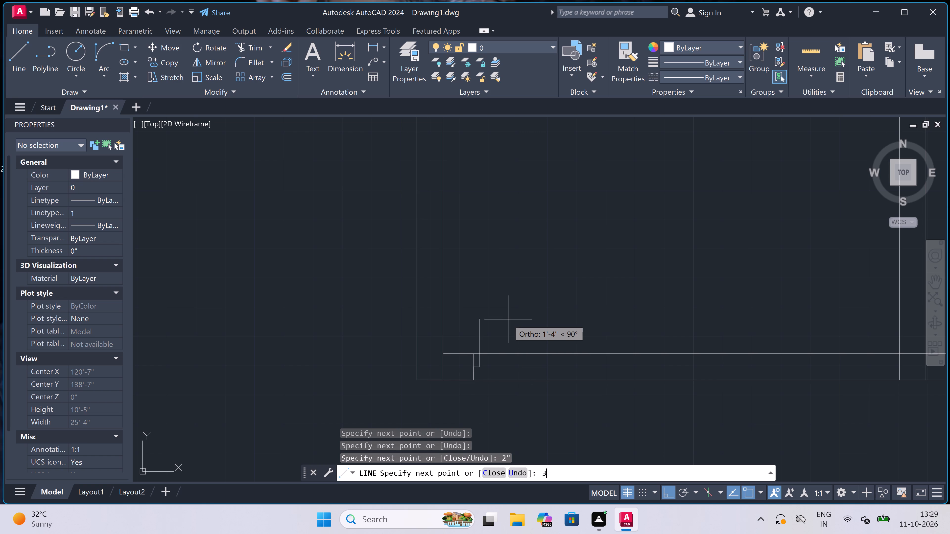
{"action": "key", "text": "space"}
{"action": "key", "text": "Escape"}
Draw the double door's right jamb across the bottom wall, with a 2" rebate back towards the opening and a 3' leaf line.
{"action": "key", "text": "space"}
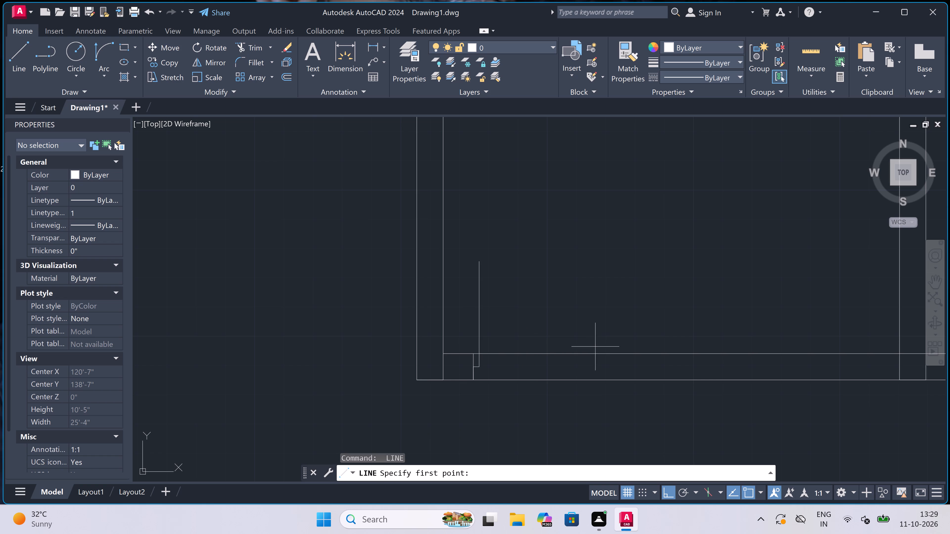
{"action": "left_click", "coordinate": [612, 351]}
{"action": "left_click", "coordinate": [612, 375]}
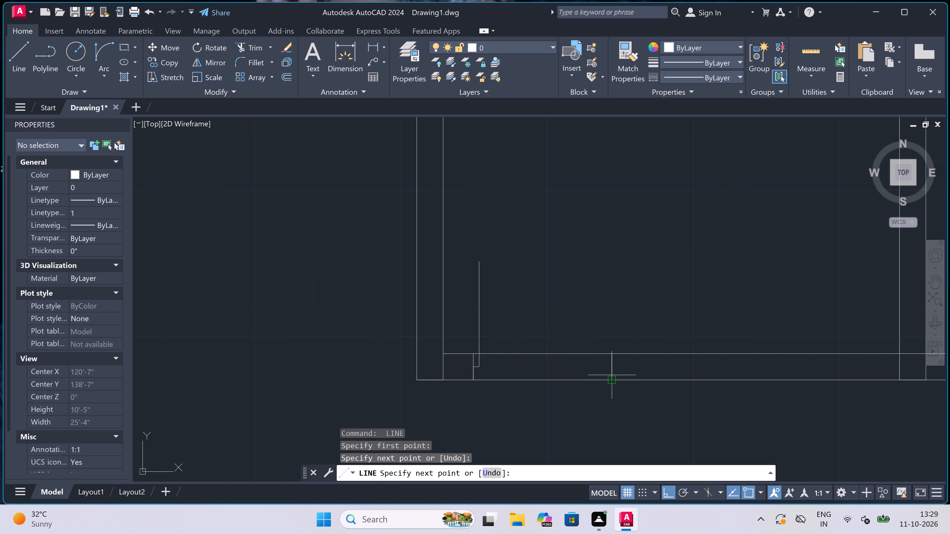
{"action": "left_click", "coordinate": [612, 370]}
{"action": "type", "text": "2\""}
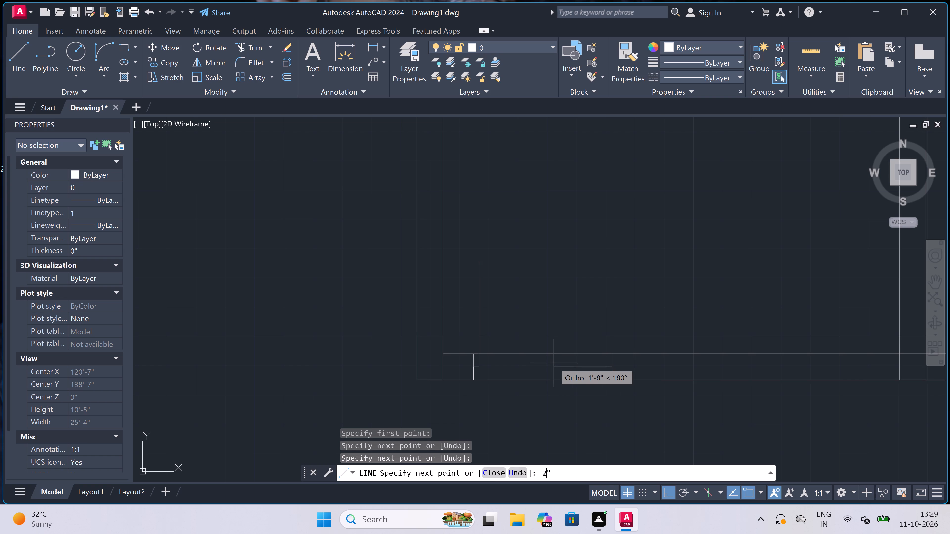
{"action": "key", "text": "space"}
{"action": "type", "text": "3'"}
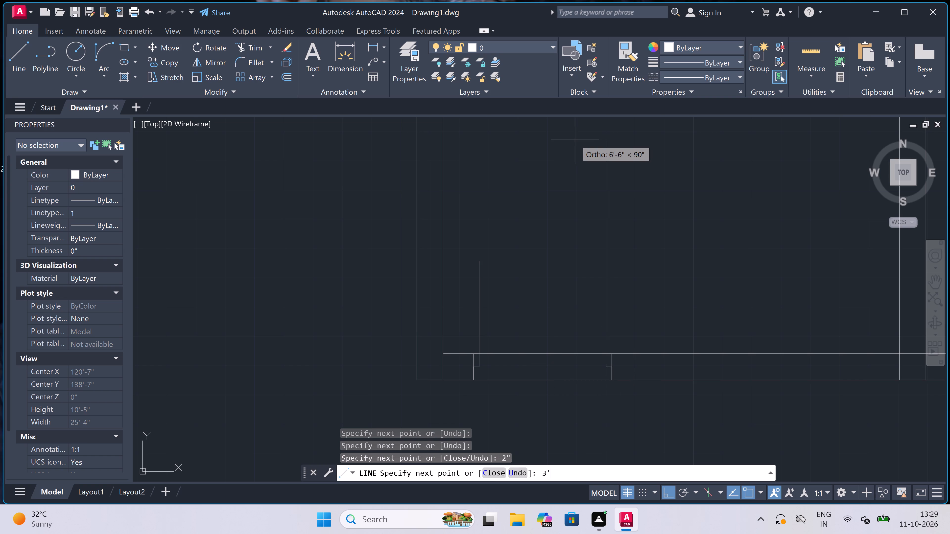
{"action": "key", "text": "space"}
{"action": "key", "text": "Escape"}
Draw a short vertical guide line up from the bottom wall's inner line, midway between the two door leaves.
{"action": "key", "text": "space"}
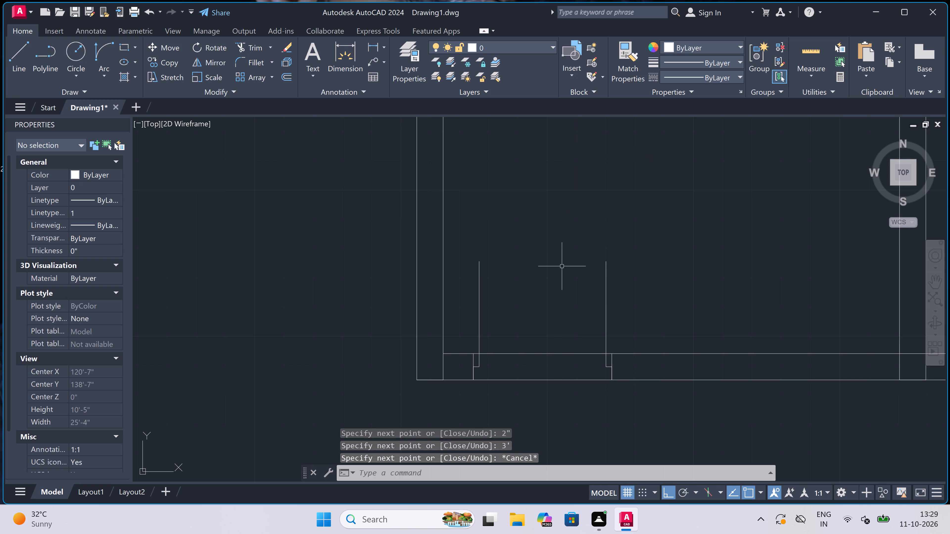
{"action": "left_click", "coordinate": [543, 355]}
{"action": "left_click", "coordinate": [544, 339]}
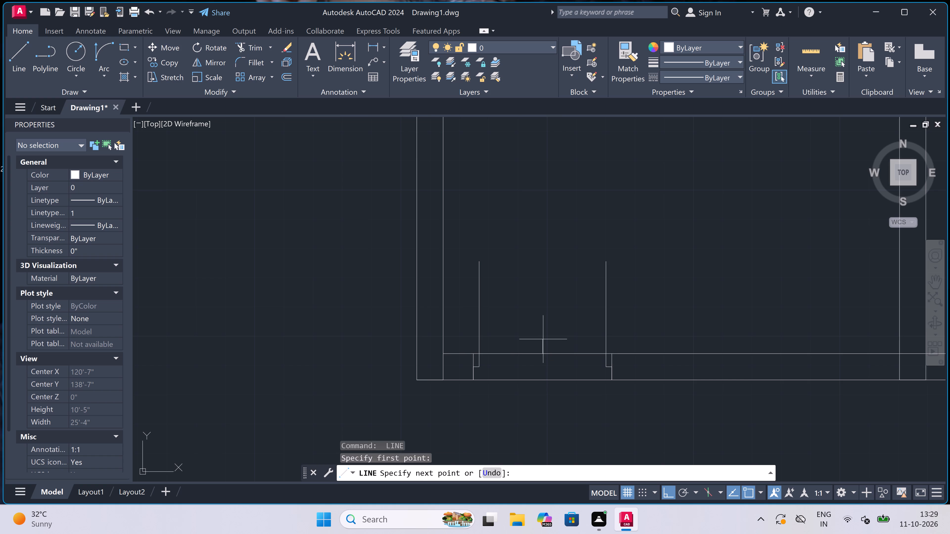
{"action": "key", "text": "Escape"}
Draw the left leaf's swing arc from the leaf's upper end to the base of the midpoint guide line.
{"action": "scroll", "coordinate": [393, 350], "scroll_direction": "down", "scroll_amount": 2}
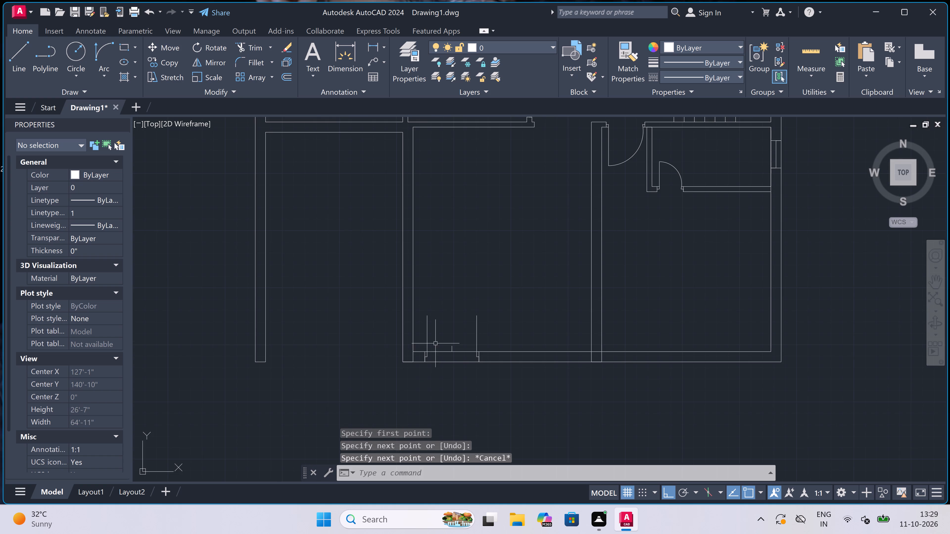
{"action": "scroll", "coordinate": [439, 341], "scroll_direction": "up", "scroll_amount": 2}
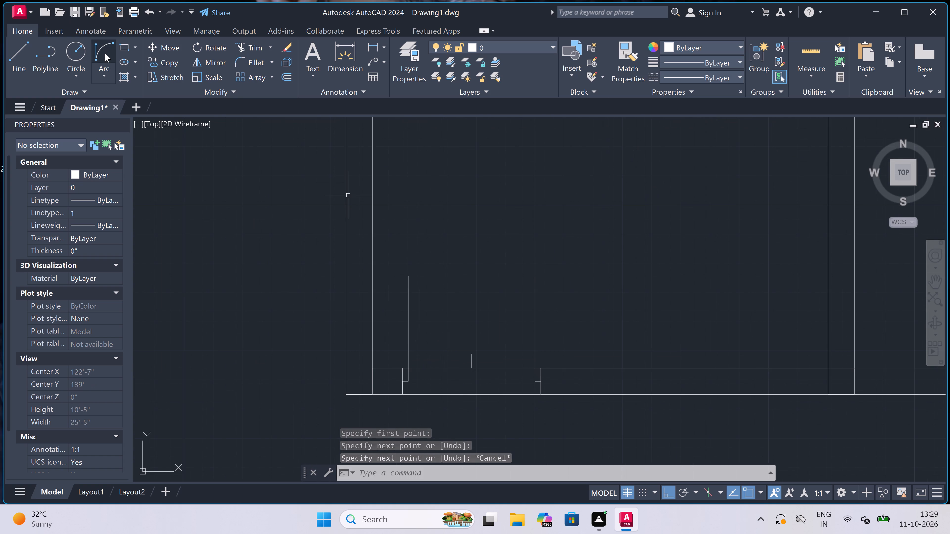
{"action": "left_click", "coordinate": [106, 53]}
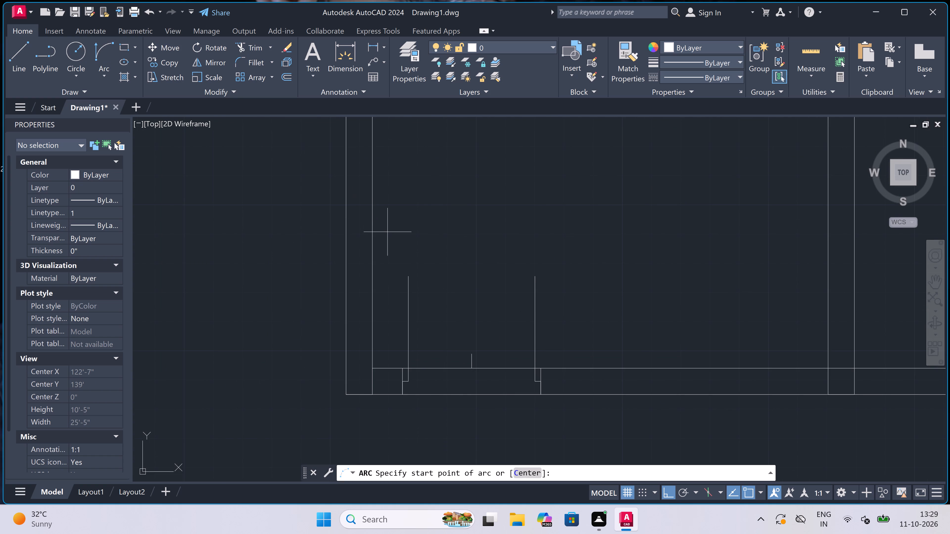
{"action": "left_click", "coordinate": [410, 275]}
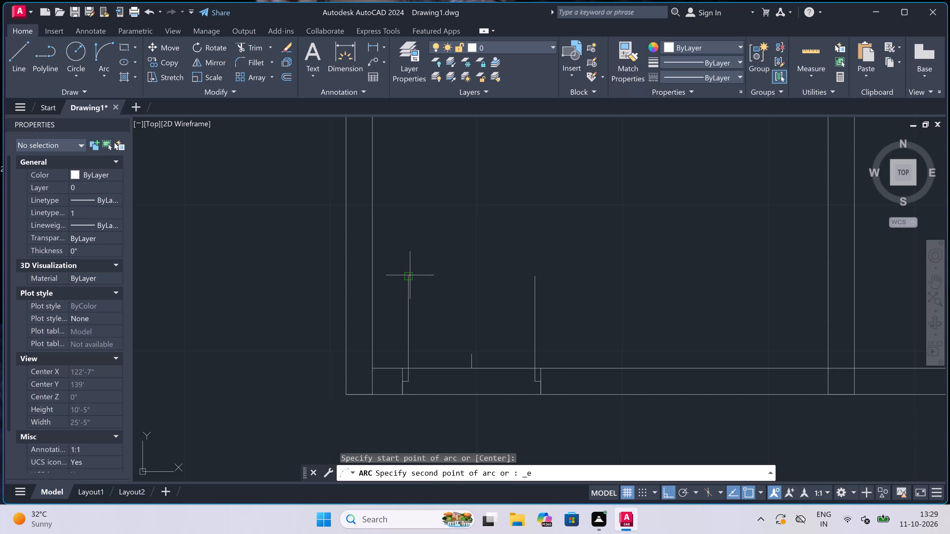
{"action": "left_click", "coordinate": [473, 372]}
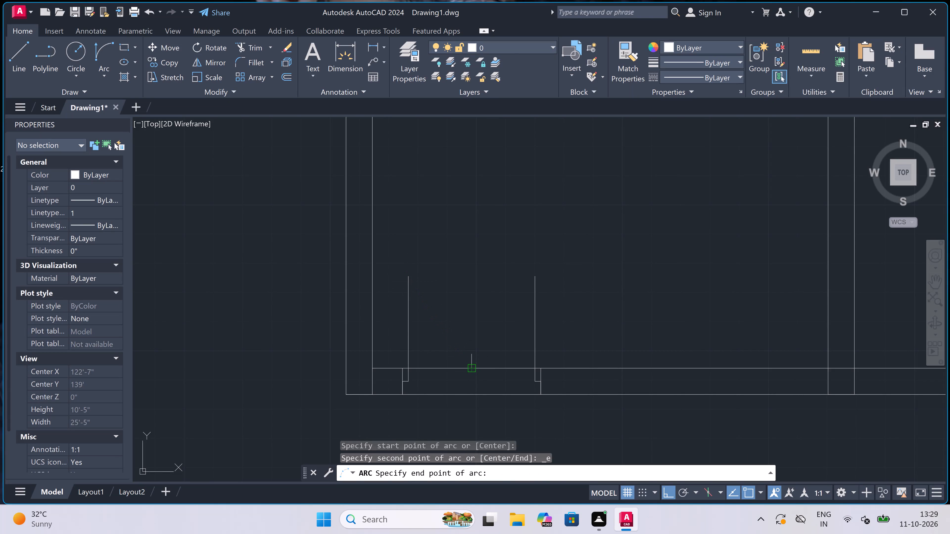
{"action": "left_click", "coordinate": [486, 301]}
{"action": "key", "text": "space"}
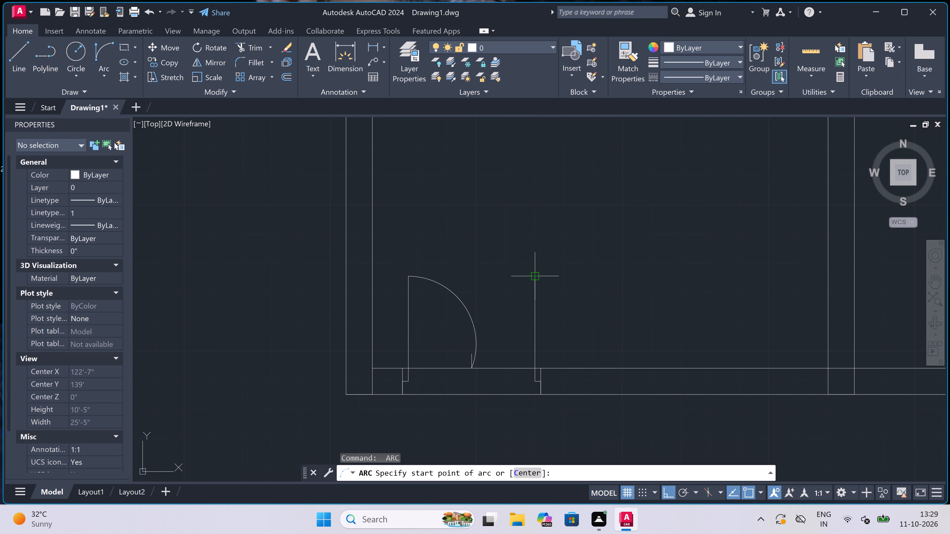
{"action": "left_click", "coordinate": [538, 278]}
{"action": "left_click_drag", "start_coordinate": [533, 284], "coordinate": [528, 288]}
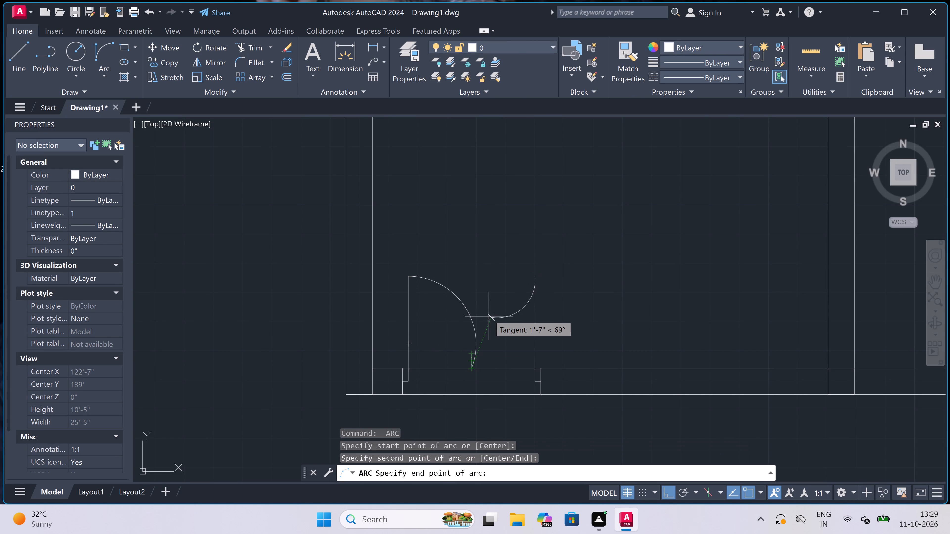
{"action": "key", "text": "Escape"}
Draw the right leaf's swing arc from the leaf's upper end through the guide line's base and down to the wall's outer line.
{"action": "key", "text": "space"}
{"action": "left_click_drag", "start_coordinate": [534, 277], "coordinate": [533, 281]}
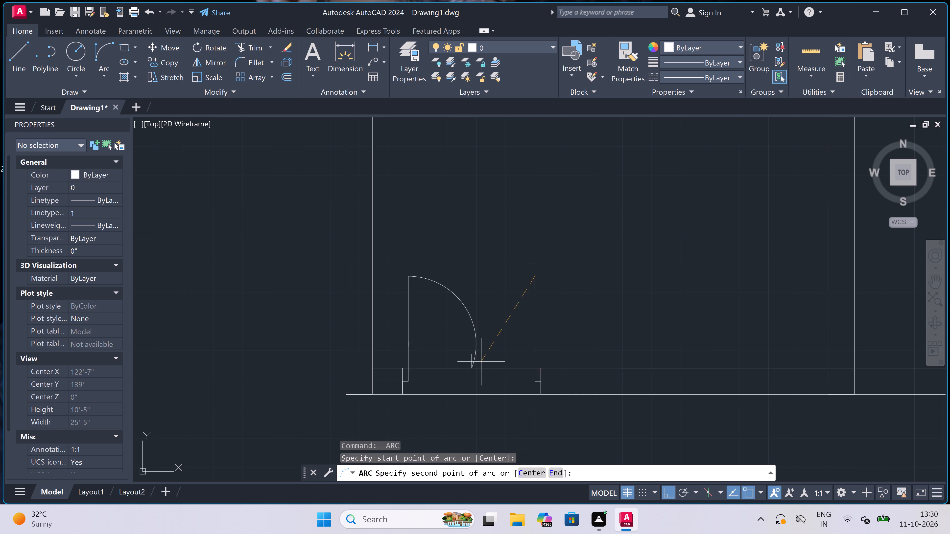
{"action": "left_click", "coordinate": [475, 366]}
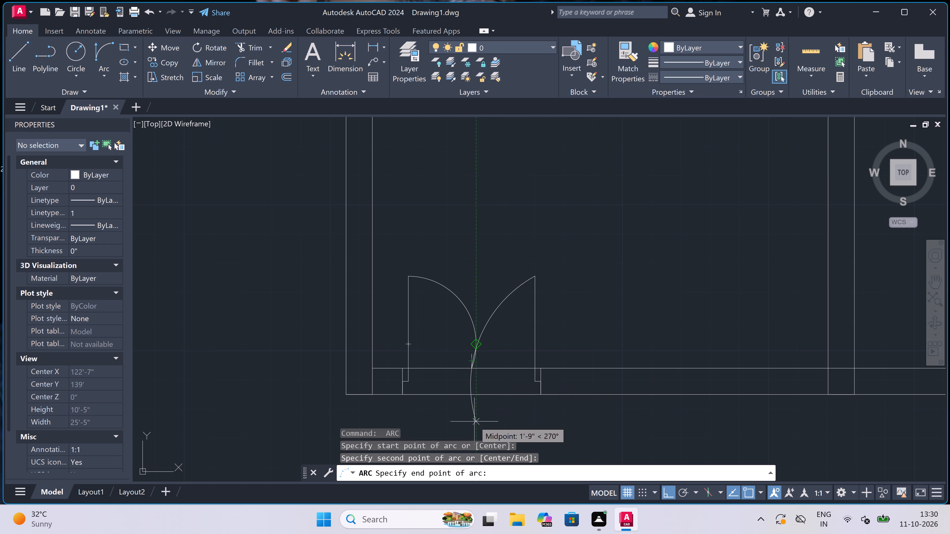
{"action": "left_click", "coordinate": [493, 398]}
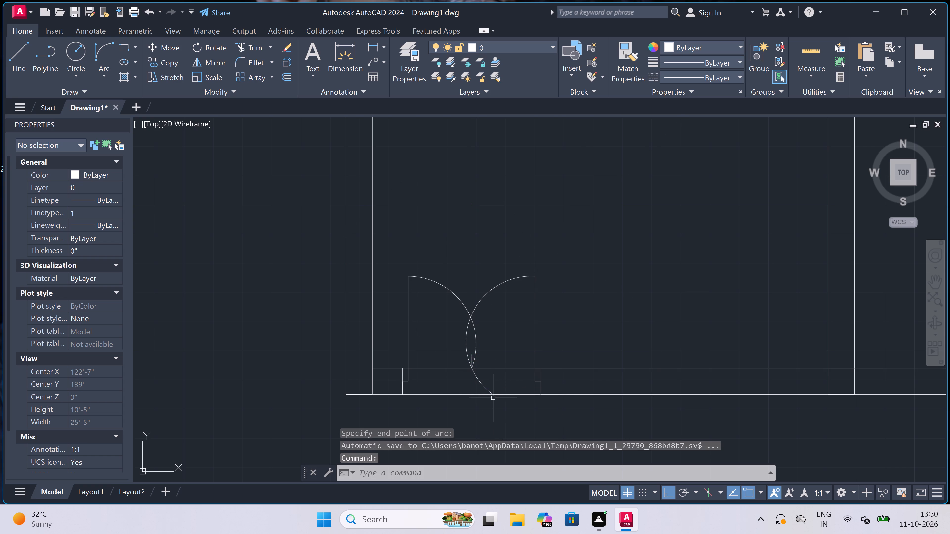
Trim away the crossing arc ends, both wall lines and the midpoint guide inside the double-door opening.
{"action": "key", "text": "t"}
{"action": "key", "text": "r"}
{"action": "key", "text": "space"}
{"action": "left_click", "coordinate": [493, 338]}
{"action": "left_click", "coordinate": [448, 345]}
{"action": "left_click_drag", "start_coordinate": [483, 354], "coordinate": [483, 356]}
{"action": "left_click", "coordinate": [444, 419]}
{"action": "left_click_drag", "start_coordinate": [452, 341], "coordinate": [453, 345]}
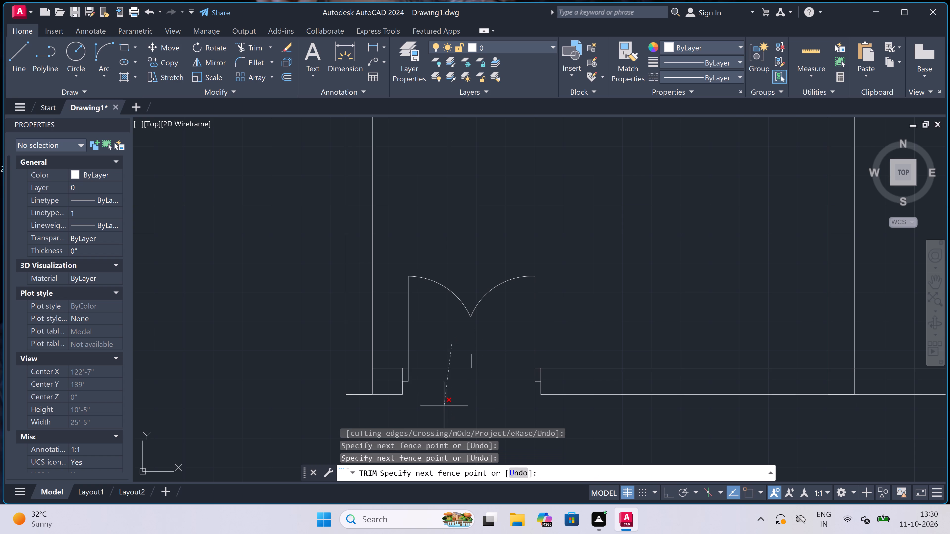
{"action": "left_click", "coordinate": [444, 406]}
{"action": "left_click", "coordinate": [474, 363]}
{"action": "left_click", "coordinate": [461, 361]}
{"action": "scroll", "coordinate": [461, 361], "scroll_direction": "down", "scroll_amount": 2}
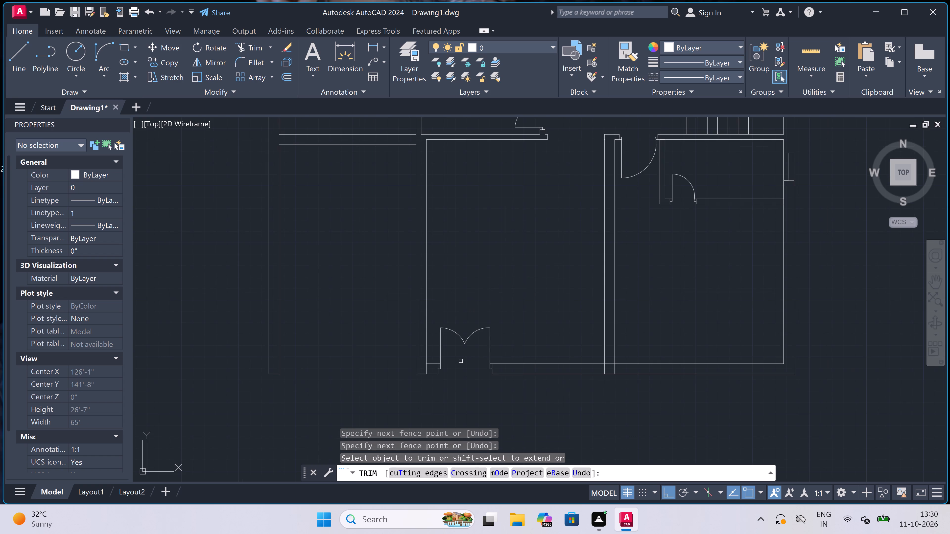
Trim the stub of the left partition's inner line that crosses the bottom wall at the corner beside the double door.
{"action": "scroll", "coordinate": [417, 364], "scroll_direction": "up", "scroll_amount": 4}
{"action": "left_click", "coordinate": [434, 375]}
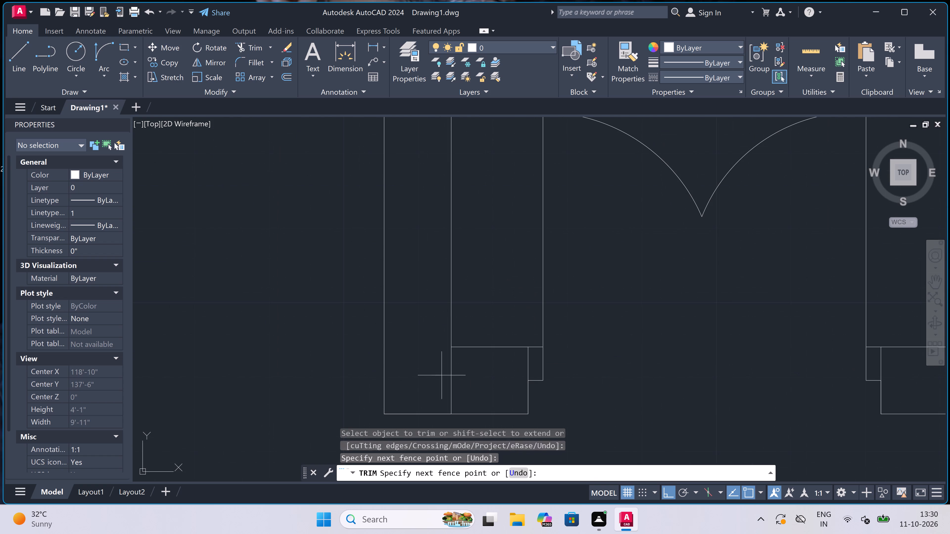
{"action": "left_click", "coordinate": [474, 375]}
Trim the overlapping partition and inner wall lines where the partition between the two lower rooms meets the bottom wall.
{"action": "scroll", "coordinate": [451, 371], "scroll_direction": "down", "scroll_amount": 6}
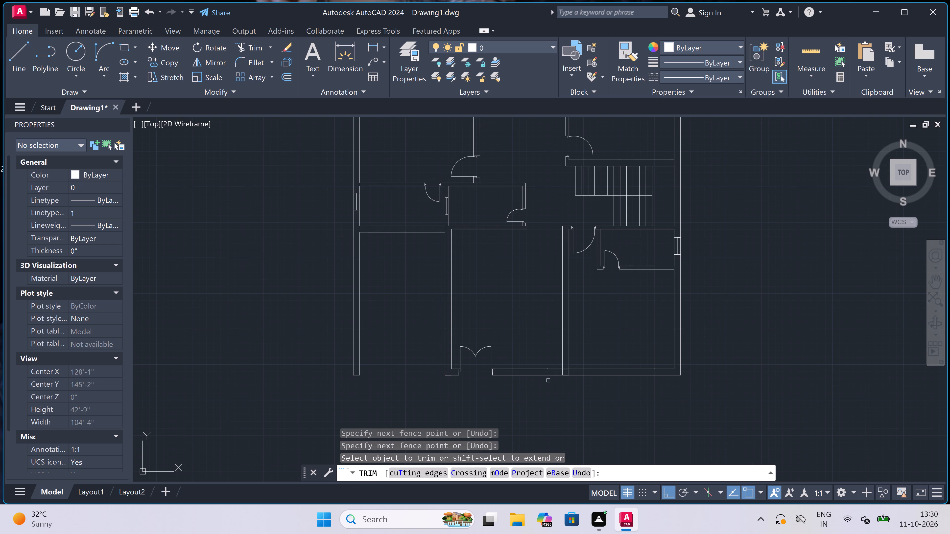
{"action": "scroll", "coordinate": [549, 377], "scroll_direction": "up", "scroll_amount": 2}
{"action": "scroll", "coordinate": [589, 357], "scroll_direction": "up", "scroll_amount": 1}
{"action": "scroll", "coordinate": [653, 370], "scroll_direction": "up", "scroll_amount": 1}
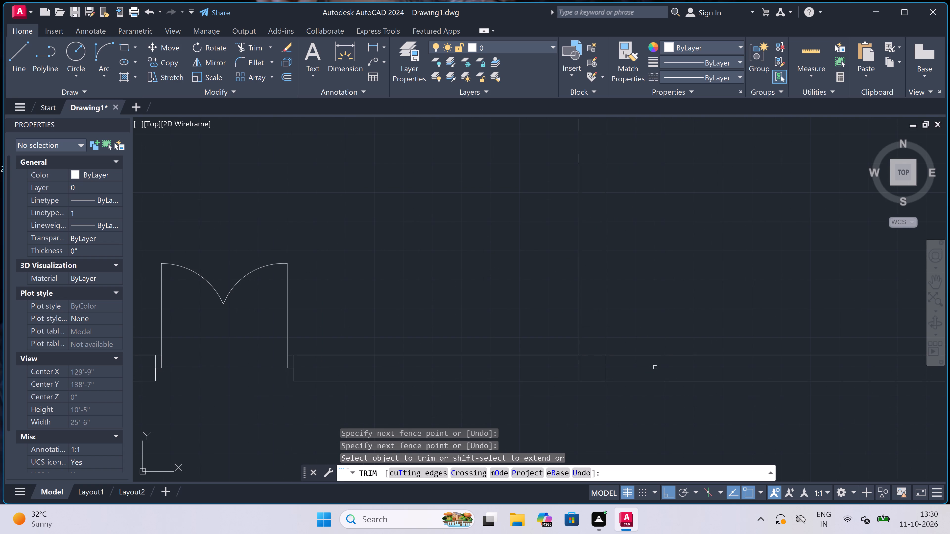
{"action": "left_click", "coordinate": [647, 371]}
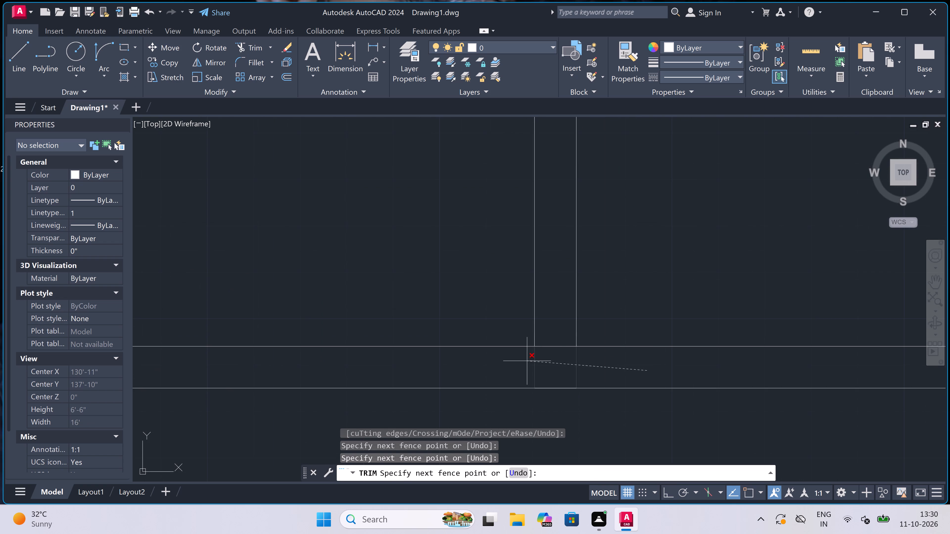
{"action": "left_click", "coordinate": [517, 364]}
{"action": "left_click", "coordinate": [538, 358]}
{"action": "left_click", "coordinate": [547, 334]}
{"action": "scroll", "coordinate": [547, 334], "scroll_direction": "down", "scroll_amount": 2}
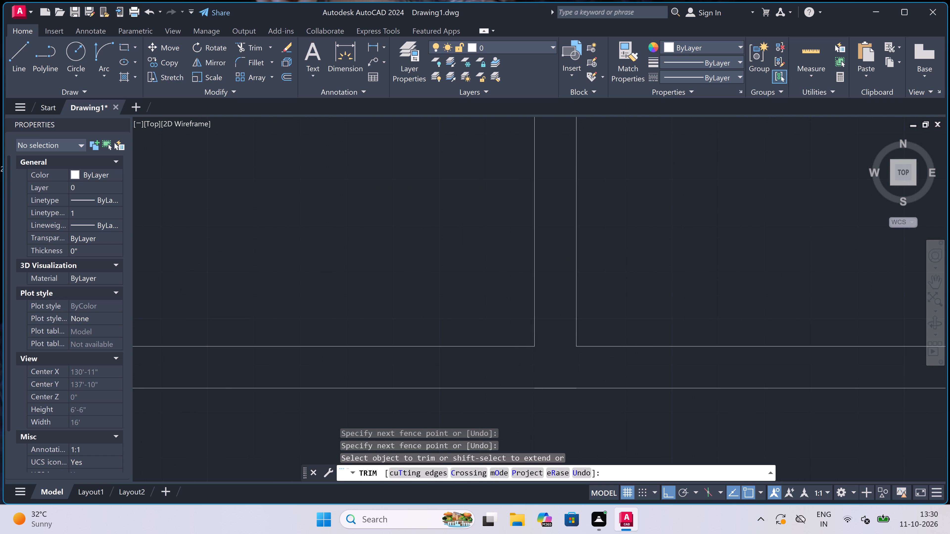
{"action": "scroll", "coordinate": [547, 334], "scroll_direction": "down", "scroll_amount": 2}
{"action": "scroll", "coordinate": [507, 327], "scroll_direction": "up", "scroll_amount": 2}
{"action": "key", "text": "Escape"}
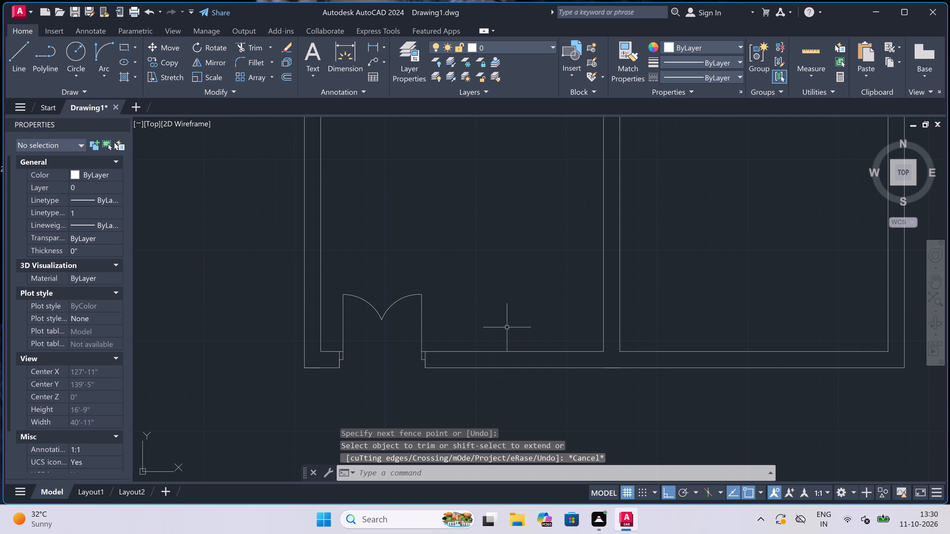
Draw a window in the bottom wall right of the double door, with a centre line of 4' plus 1' and closing lines across both ends.
{"action": "key", "text": "l"}
{"action": "key", "text": "space"}
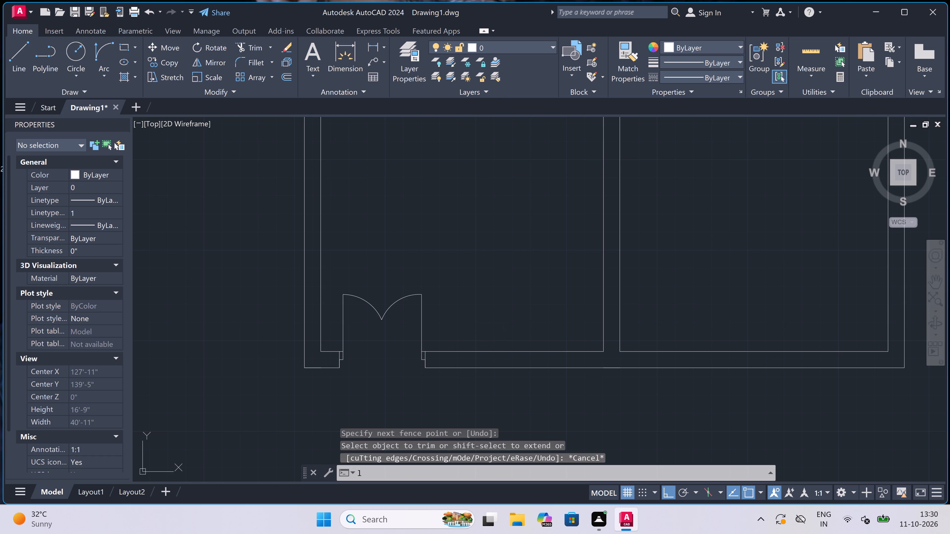
{"action": "left_click", "coordinate": [454, 352]}
{"action": "left_click", "coordinate": [454, 369]}
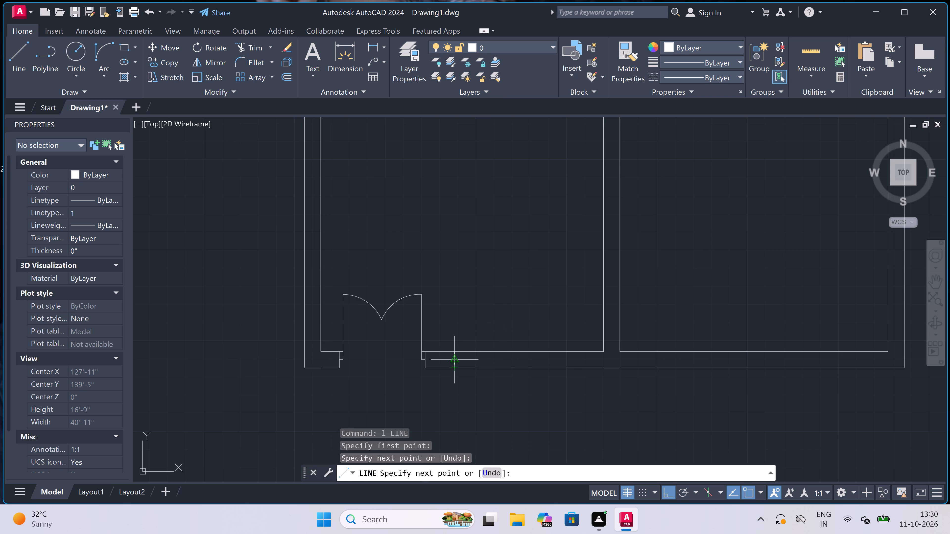
{"action": "left_click", "coordinate": [455, 359]}
{"action": "scroll", "coordinate": [576, 358], "scroll_direction": "up", "scroll_amount": 1}
{"action": "type", "text": "4'"}
{"action": "key", "text": "space"}
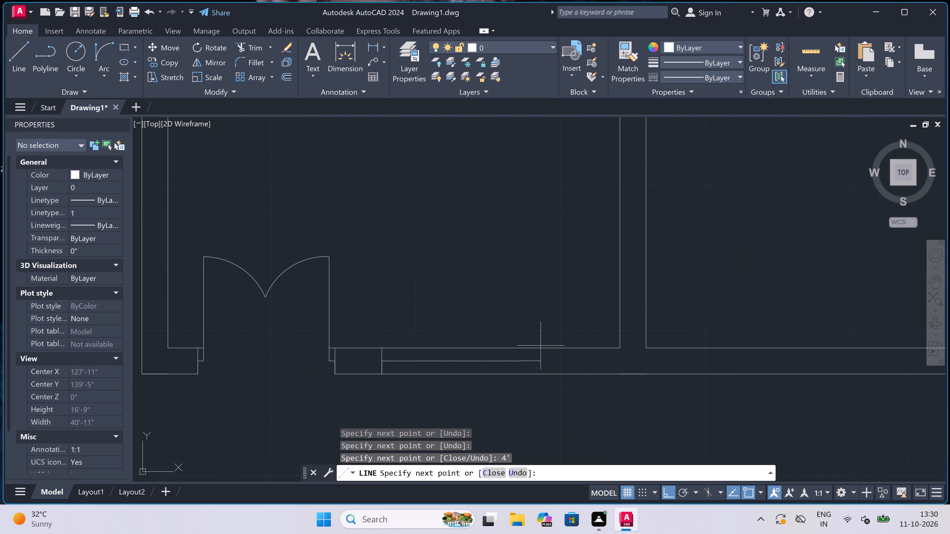
{"action": "type", "text": "1'"}
{"action": "key", "text": "space"}
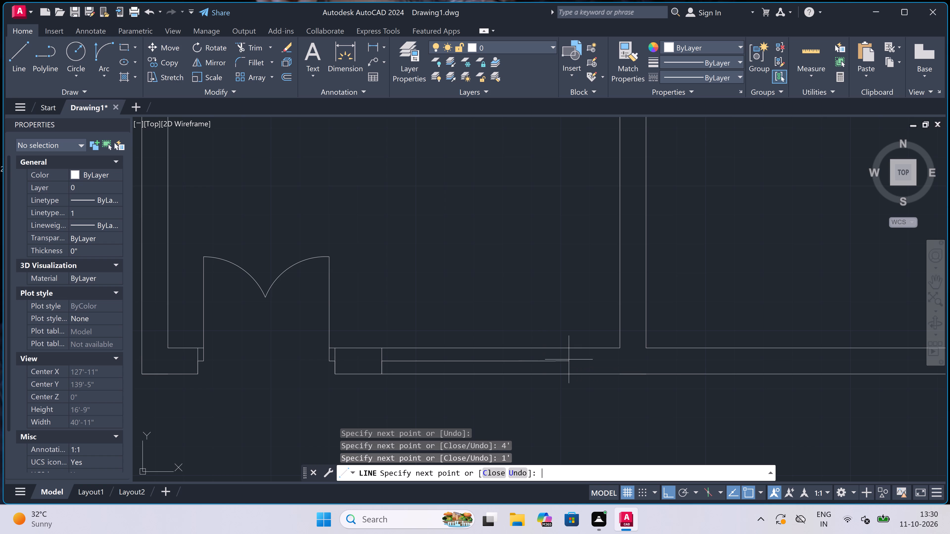
{"action": "left_click", "coordinate": [557, 347]}
{"action": "left_click", "coordinate": [555, 372]}
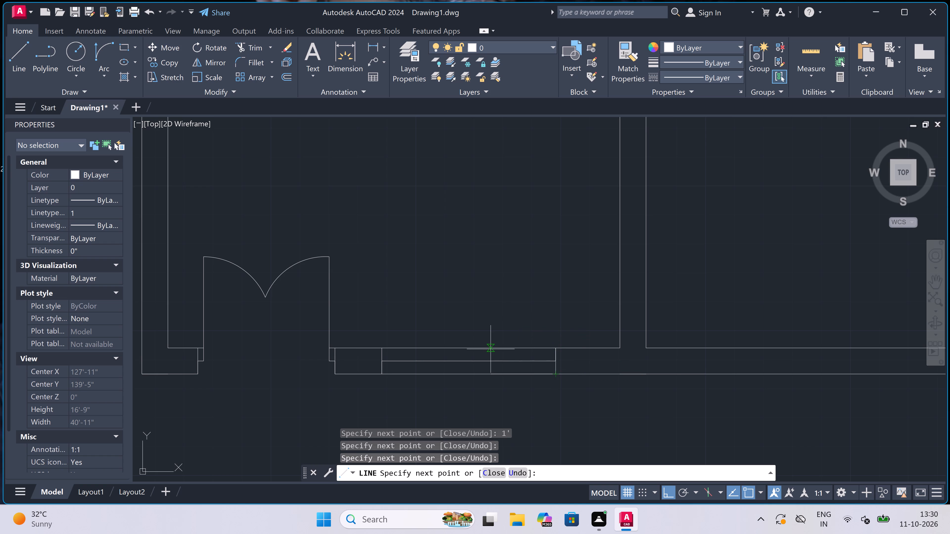
Draw a window in the bottom wall of the lower-right room, with a 5' centre line and closing lines across both ends.
{"action": "key", "text": "Escape"}
{"action": "scroll", "coordinate": [476, 345], "scroll_direction": "down", "scroll_amount": 5}
{"action": "scroll", "coordinate": [504, 329], "scroll_direction": "up", "scroll_amount": 3}
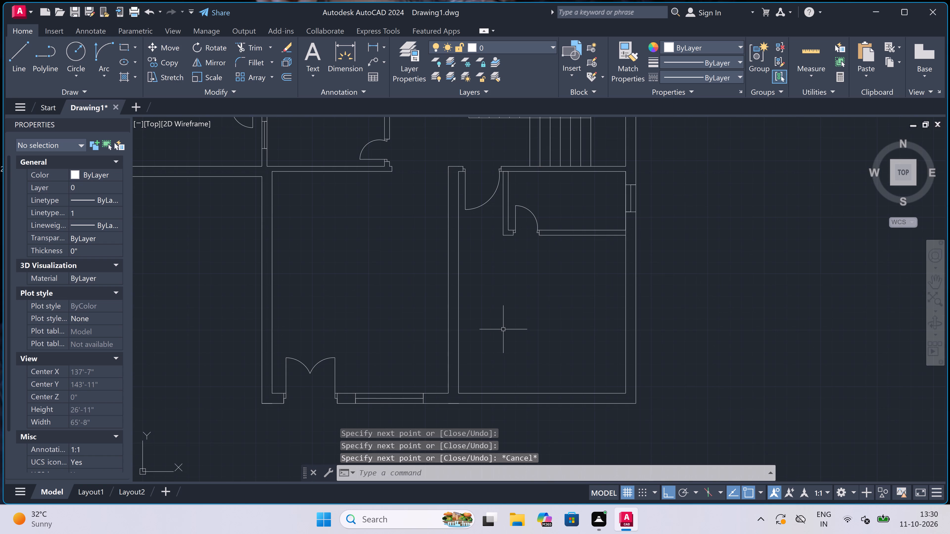
{"action": "key", "text": "space"}
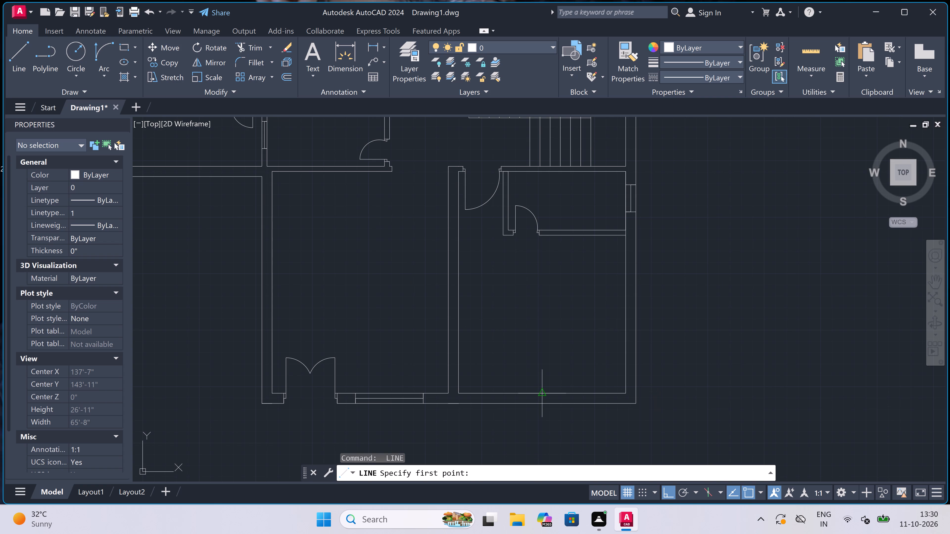
{"action": "scroll", "coordinate": [528, 405], "scroll_direction": "up", "scroll_amount": 1}
{"action": "left_click", "coordinate": [474, 388]}
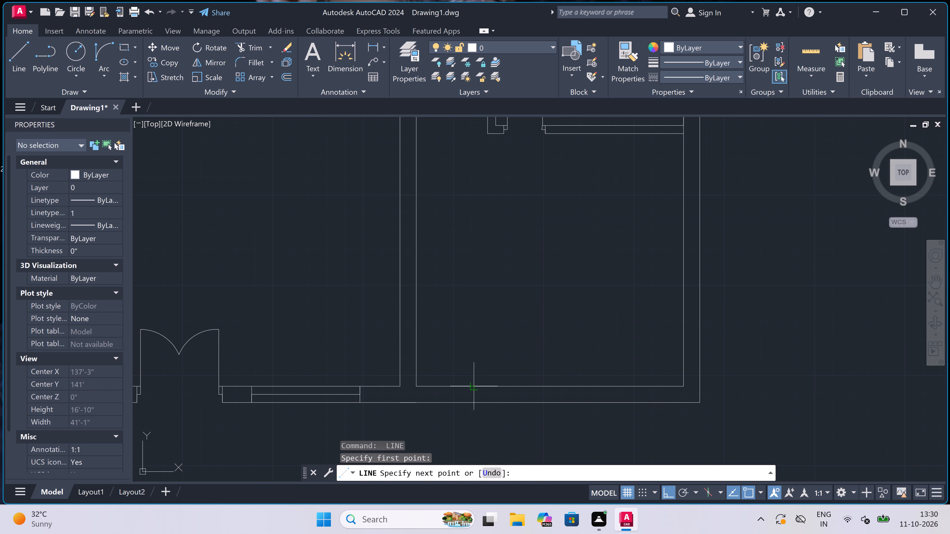
{"action": "left_click", "coordinate": [473, 403]}
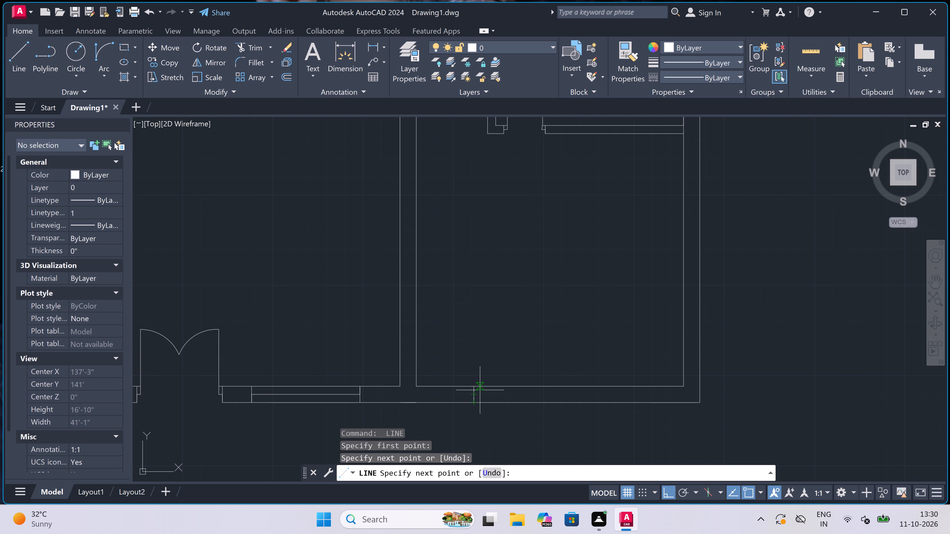
{"action": "left_click", "coordinate": [477, 395]}
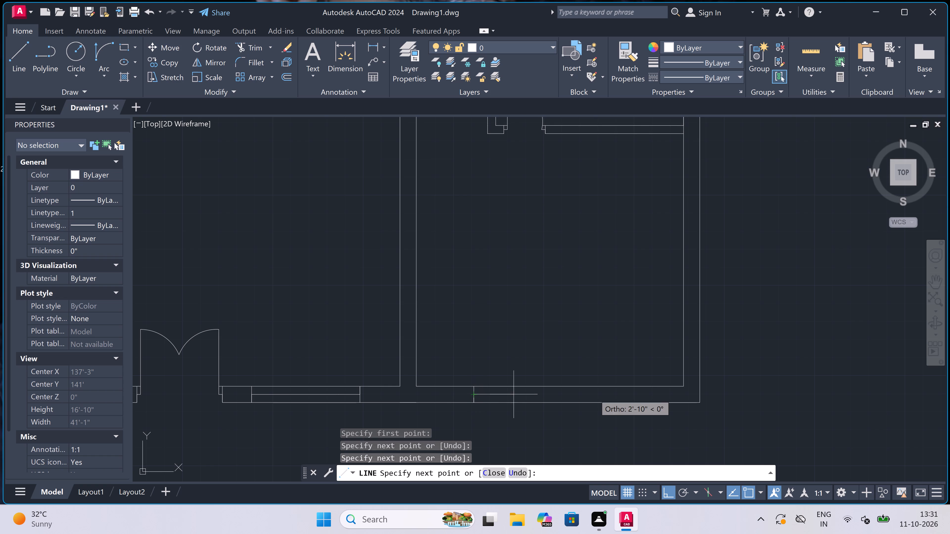
{"action": "type", "text": "5'"}
{"action": "key", "text": "space"}
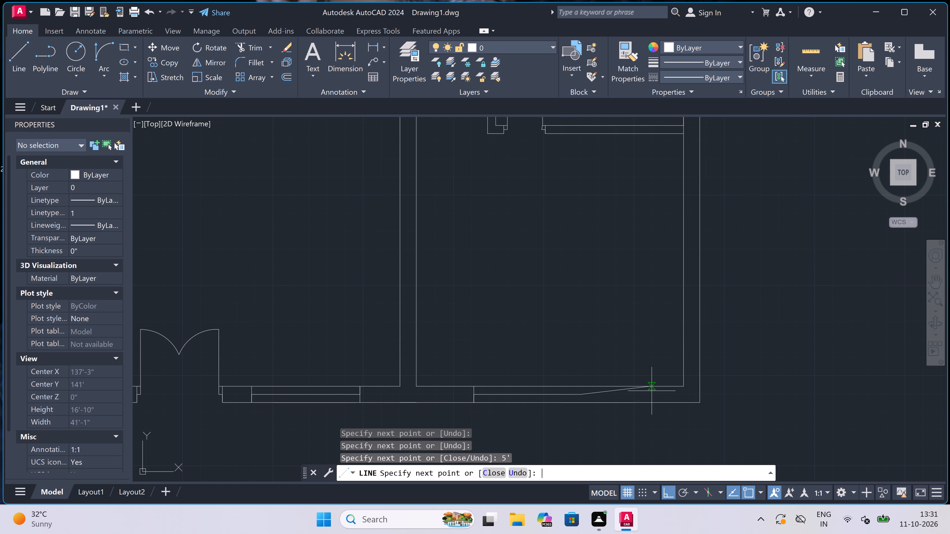
{"action": "left_click", "coordinate": [583, 383]}
{"action": "left_click", "coordinate": [581, 404]}
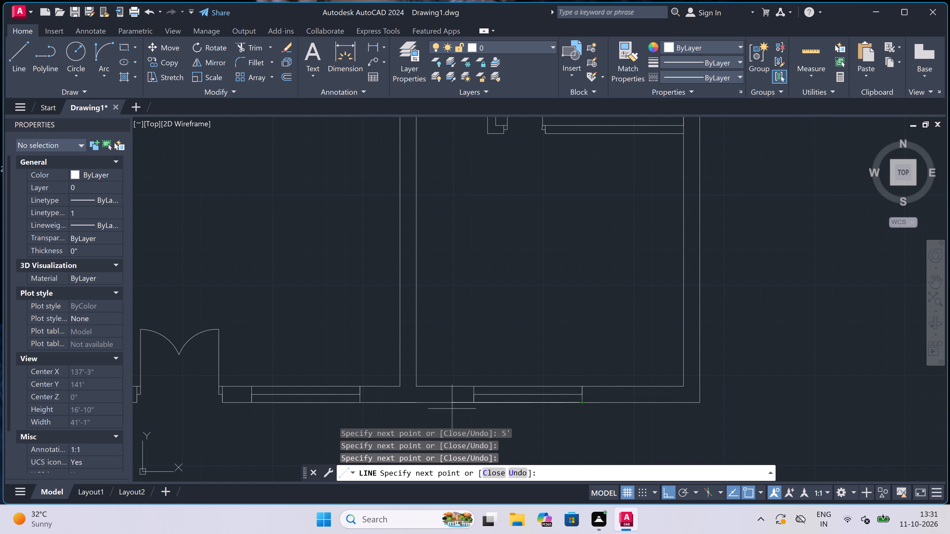
{"action": "key", "text": "Escape"}
Draw a window in the right outer wall of the lower-right room, with a 5' centre line and closing lines across both ends.
{"action": "scroll", "coordinate": [396, 382], "scroll_direction": "down", "scroll_amount": 4}
{"action": "key", "text": "space"}
{"action": "scroll", "coordinate": [469, 338], "scroll_direction": "up", "scroll_amount": 1}
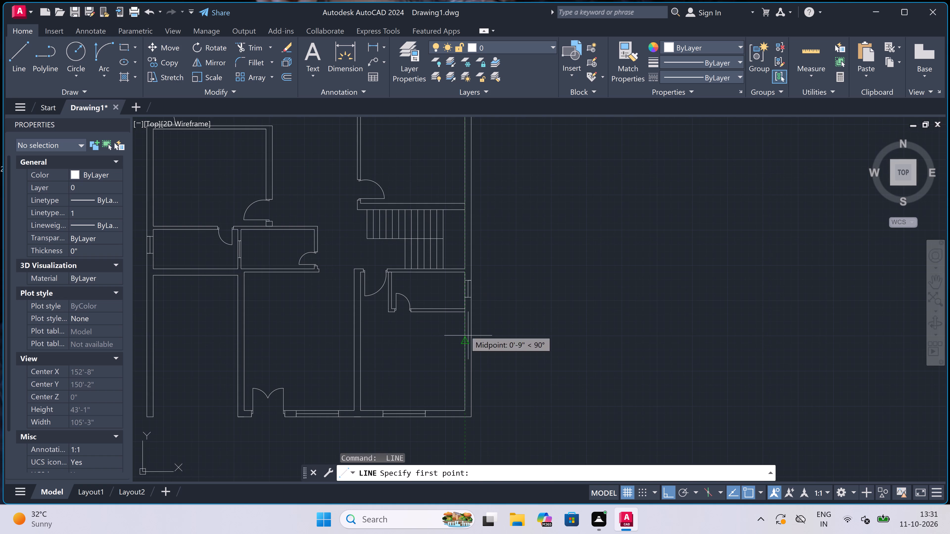
{"action": "scroll", "coordinate": [463, 328], "scroll_direction": "up", "scroll_amount": 2}
{"action": "left_click", "coordinate": [464, 328]}
{"action": "left_click", "coordinate": [479, 327]}
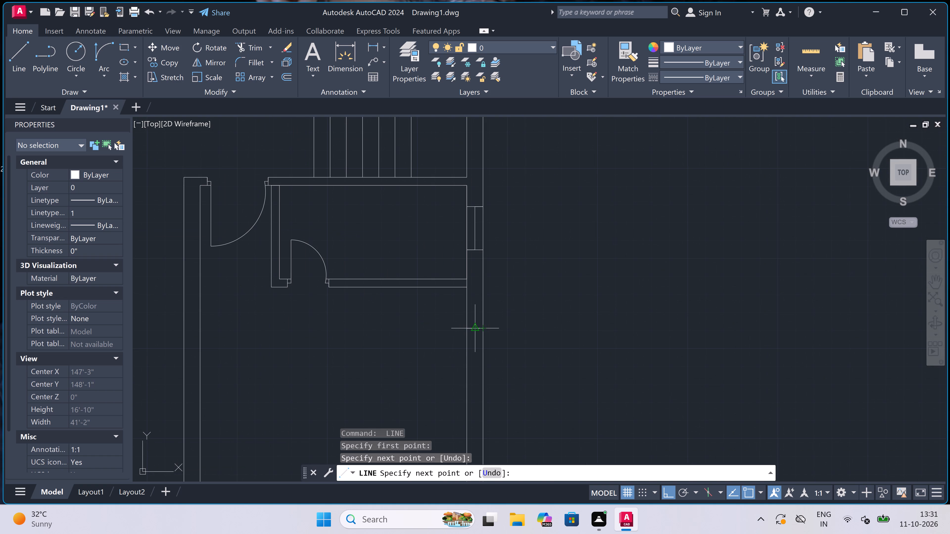
{"action": "left_click", "coordinate": [473, 329]}
{"action": "type", "text": "5'"}
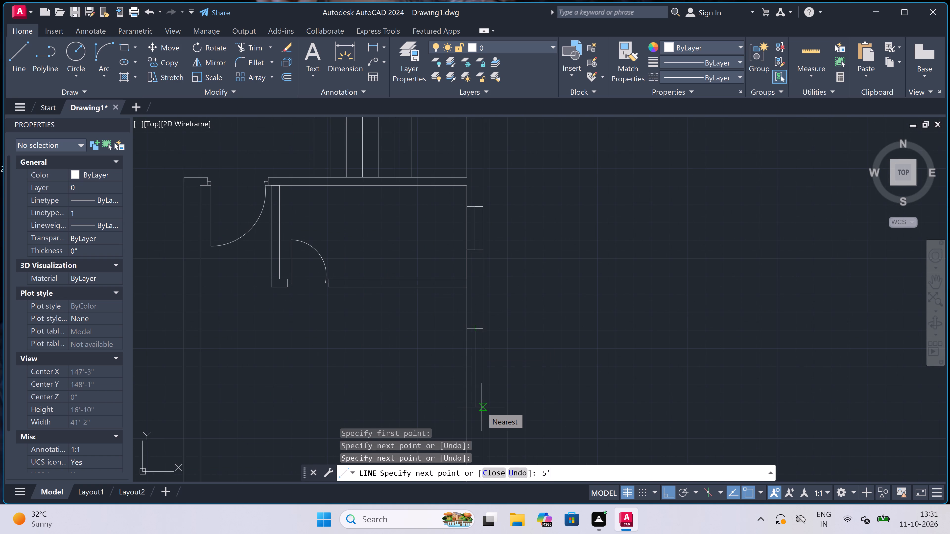
{"action": "key", "text": "space"}
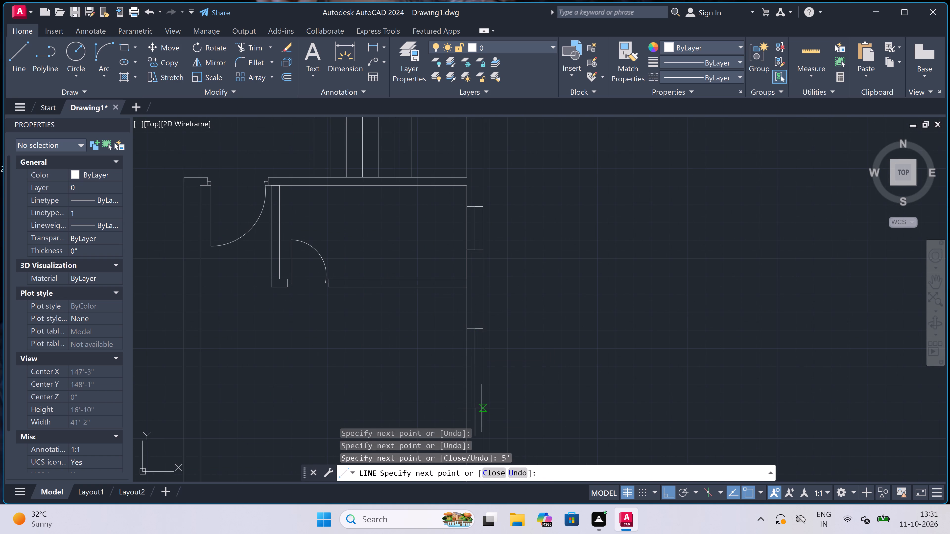
{"action": "scroll", "coordinate": [485, 385], "scroll_direction": "down", "scroll_amount": 4}
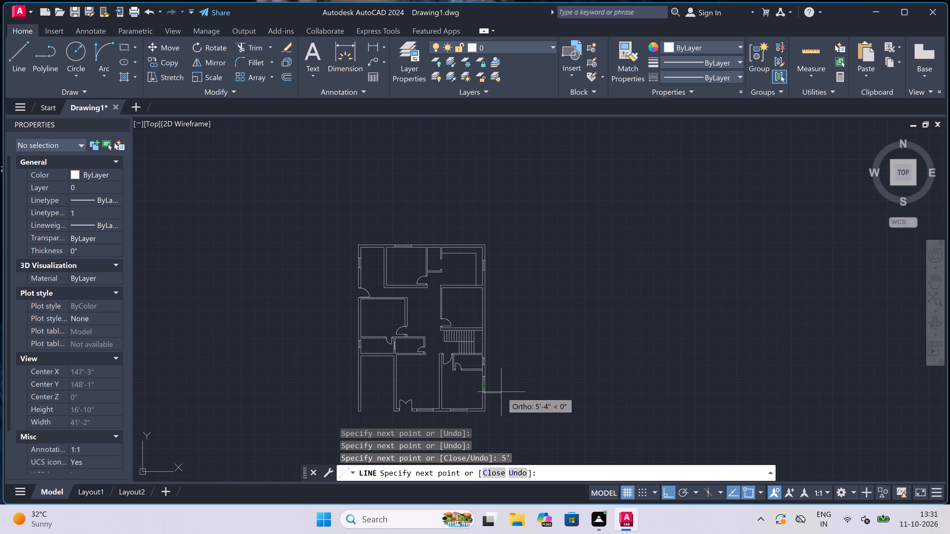
{"action": "scroll", "coordinate": [502, 390], "scroll_direction": "down", "scroll_amount": 2}
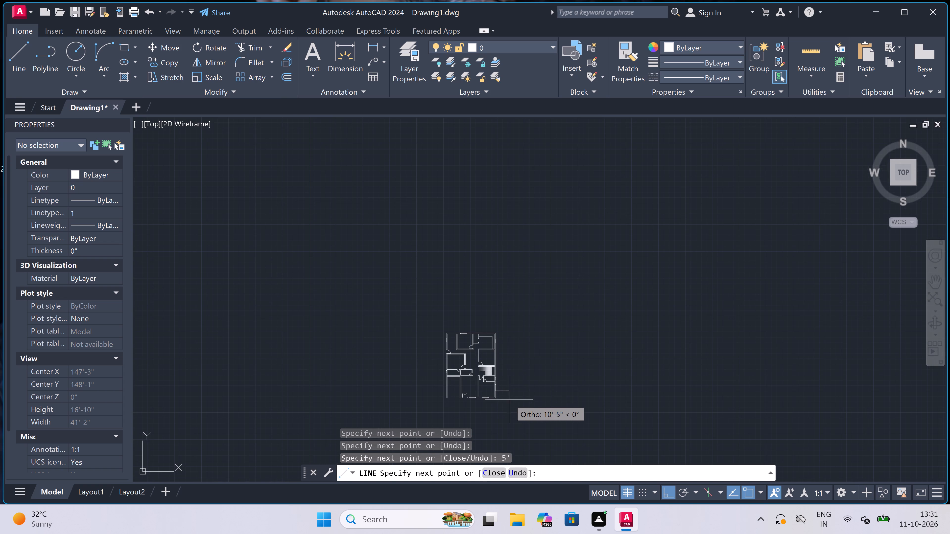
{"action": "scroll", "coordinate": [496, 389], "scroll_direction": "up", "scroll_amount": 7}
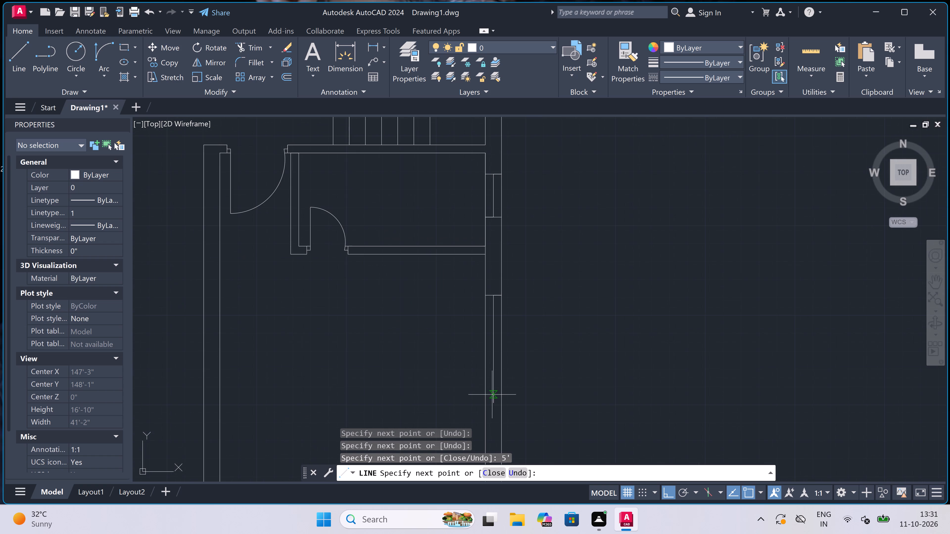
{"action": "scroll", "coordinate": [474, 404], "scroll_direction": "up", "scroll_amount": 2}
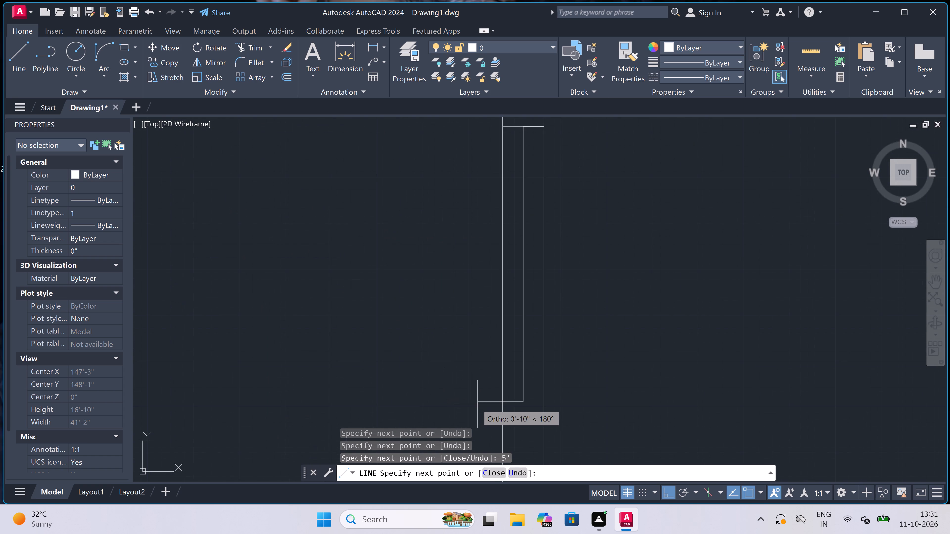
{"action": "left_click", "coordinate": [500, 400]}
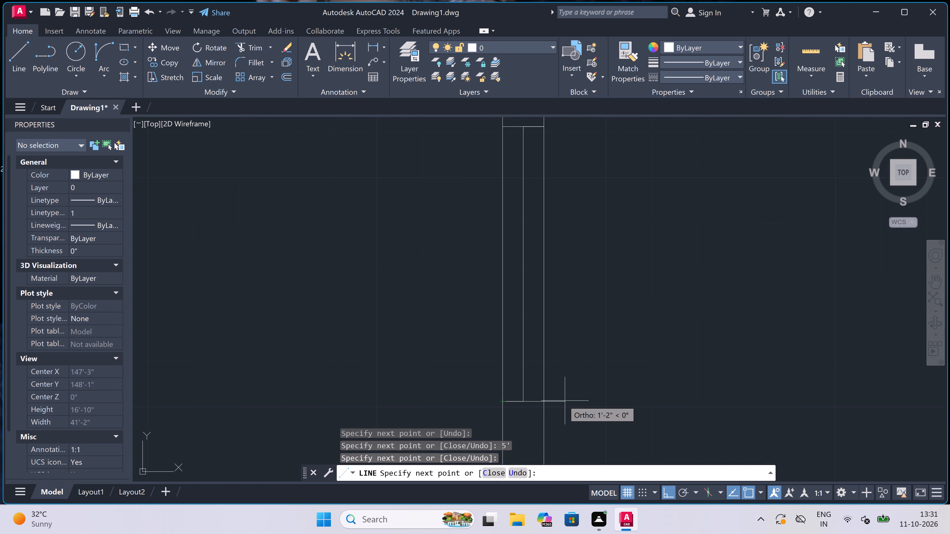
{"action": "left_click", "coordinate": [546, 399]}
{"action": "key", "text": "Escape"}
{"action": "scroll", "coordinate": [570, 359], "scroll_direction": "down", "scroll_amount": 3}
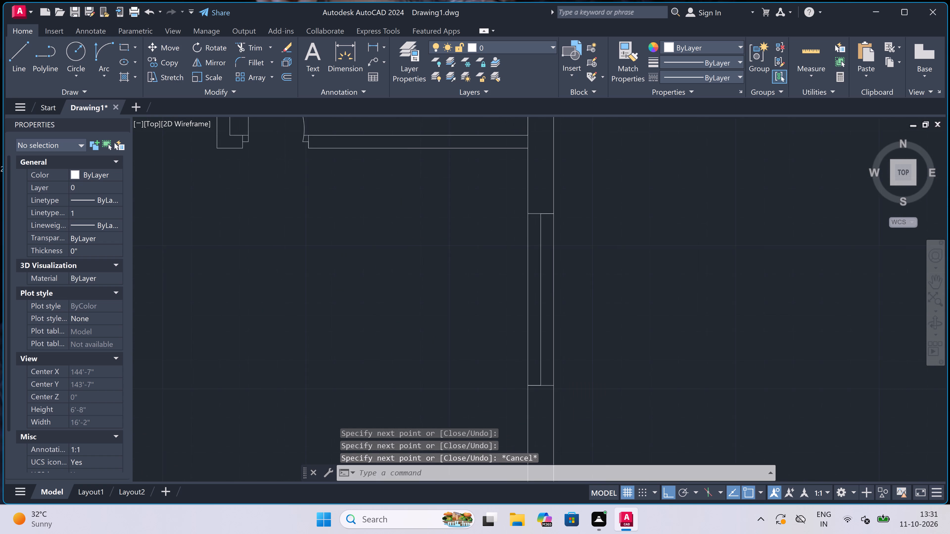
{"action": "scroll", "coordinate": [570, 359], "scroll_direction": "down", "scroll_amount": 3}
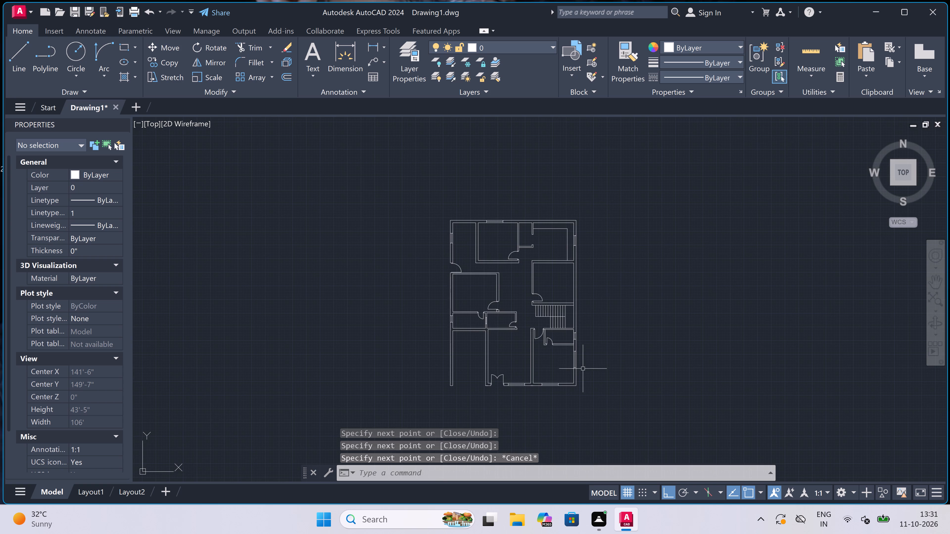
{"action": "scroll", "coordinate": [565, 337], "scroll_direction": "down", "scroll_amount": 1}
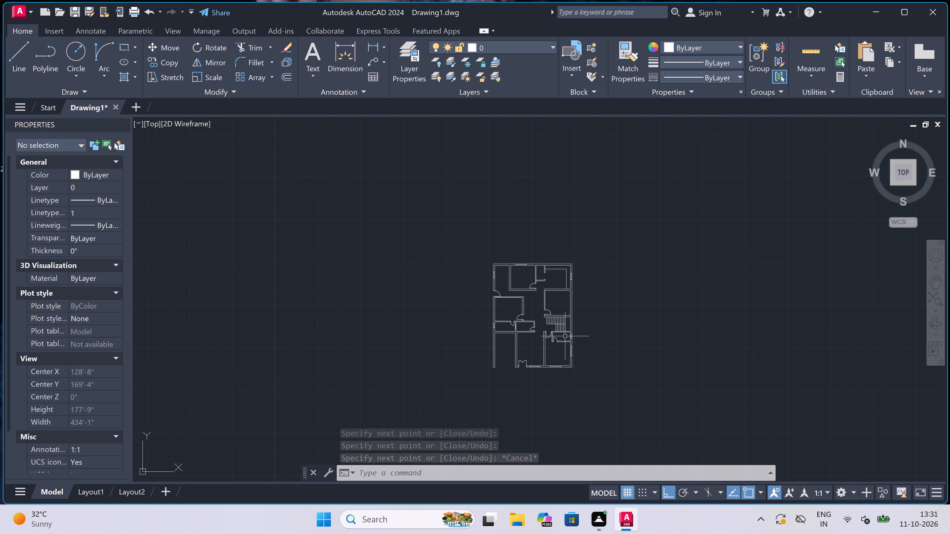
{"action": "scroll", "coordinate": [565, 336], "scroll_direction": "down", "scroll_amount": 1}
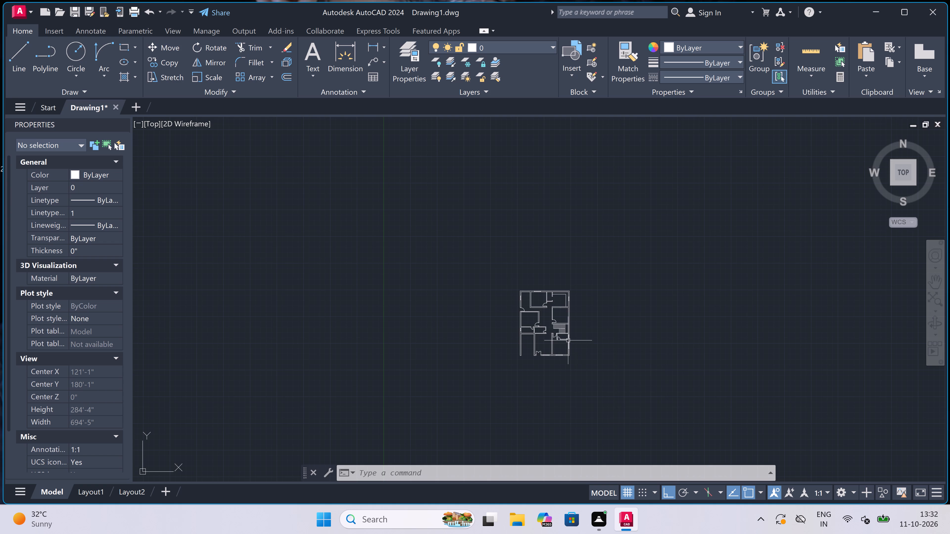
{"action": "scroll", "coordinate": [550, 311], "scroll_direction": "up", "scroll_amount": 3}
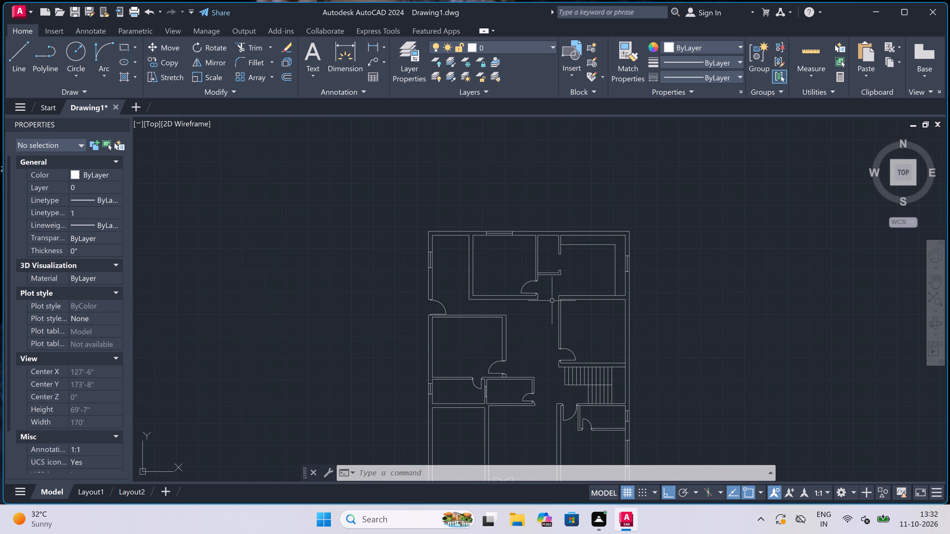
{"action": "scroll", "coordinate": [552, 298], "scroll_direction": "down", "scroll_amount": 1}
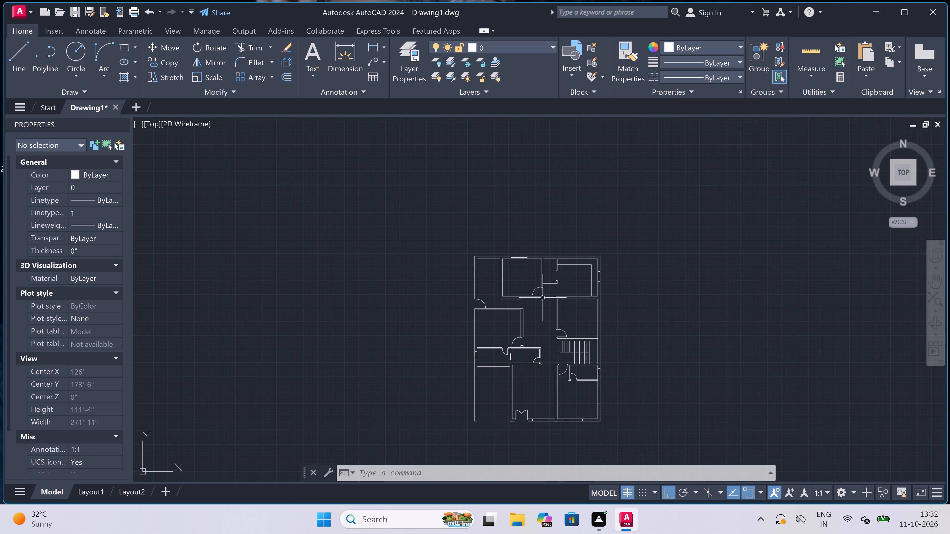
Draw a window in the right outer wall of the room above the staircase, with a 5' centre line and closing lines across both ends.
{"action": "key", "text": "l"}
{"action": "key", "text": "space"}
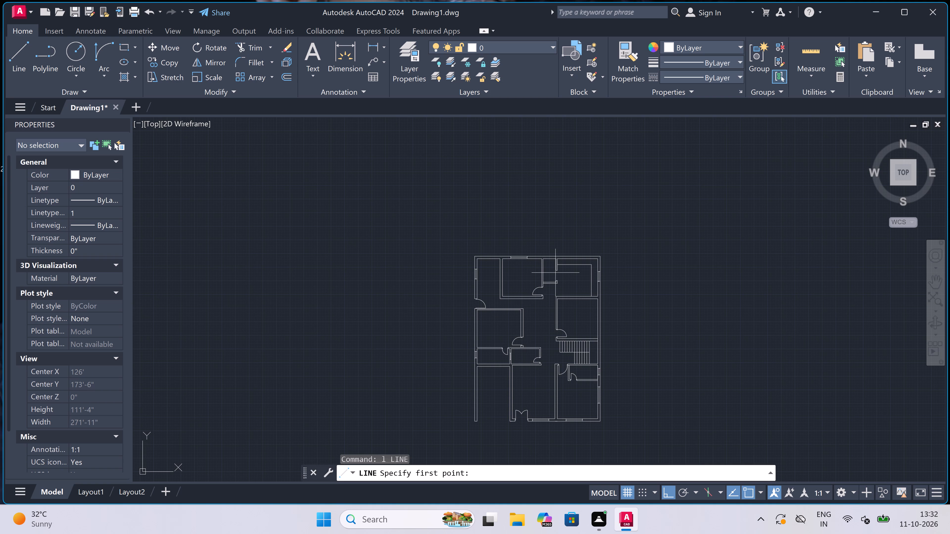
{"action": "scroll", "coordinate": [612, 313], "scroll_direction": "up", "scroll_amount": 2}
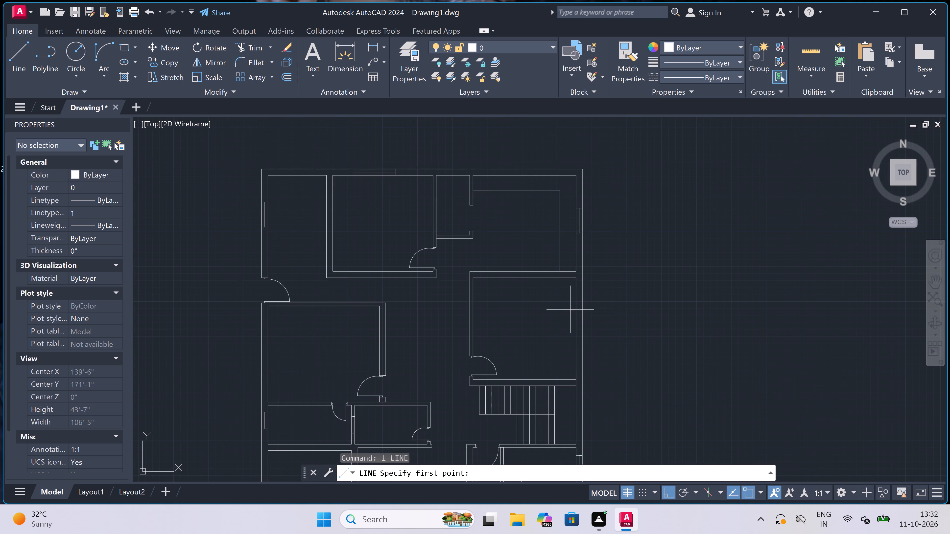
{"action": "scroll", "coordinate": [570, 307], "scroll_direction": "up", "scroll_amount": 1}
{"action": "left_click", "coordinate": [581, 293]}
{"action": "scroll", "coordinate": [587, 290], "scroll_direction": "up", "scroll_amount": 2}
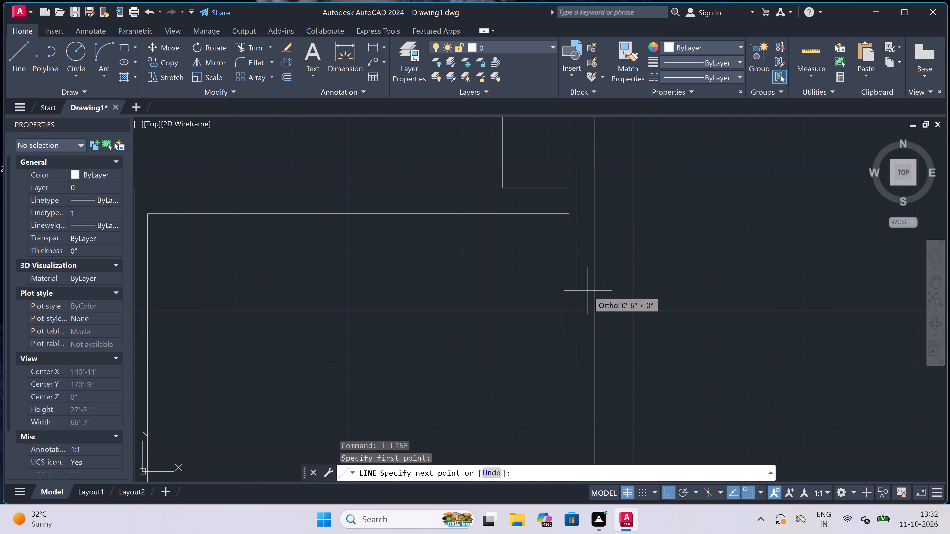
{"action": "left_click", "coordinate": [592, 298]}
{"action": "left_click", "coordinate": [582, 298]}
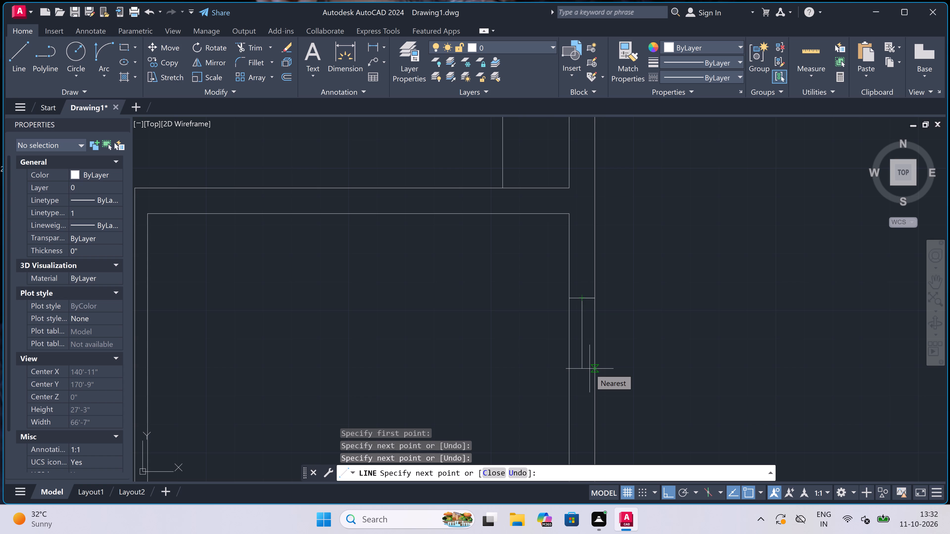
{"action": "type", "text": "5'"}
{"action": "key", "text": "space"}
{"action": "scroll", "coordinate": [594, 340], "scroll_direction": "down", "scroll_amount": 3}
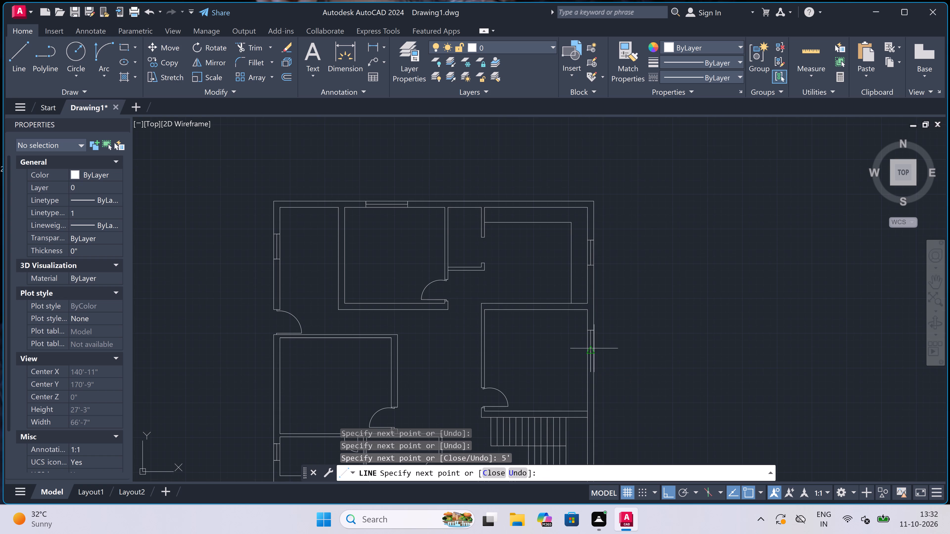
{"action": "scroll", "coordinate": [590, 380], "scroll_direction": "up", "scroll_amount": 3}
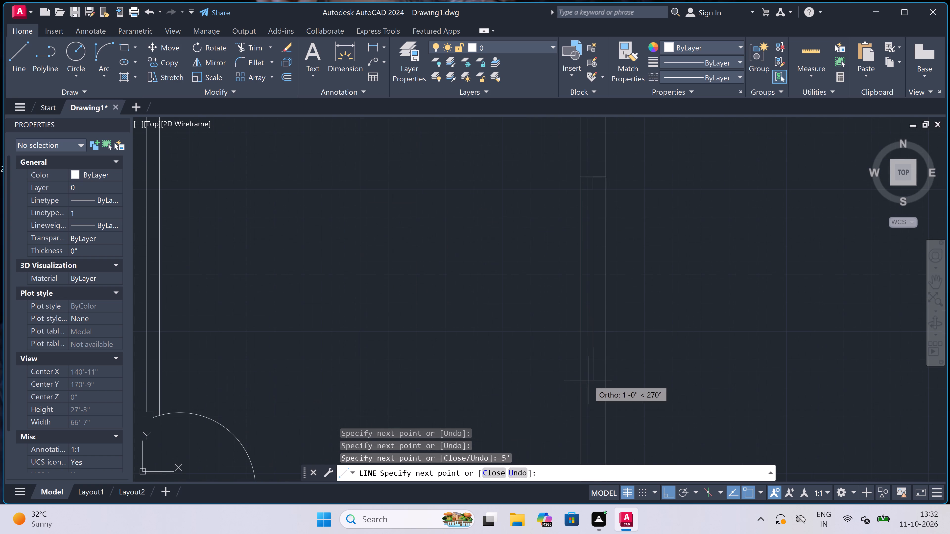
{"action": "scroll", "coordinate": [583, 373], "scroll_direction": "up", "scroll_amount": 2}
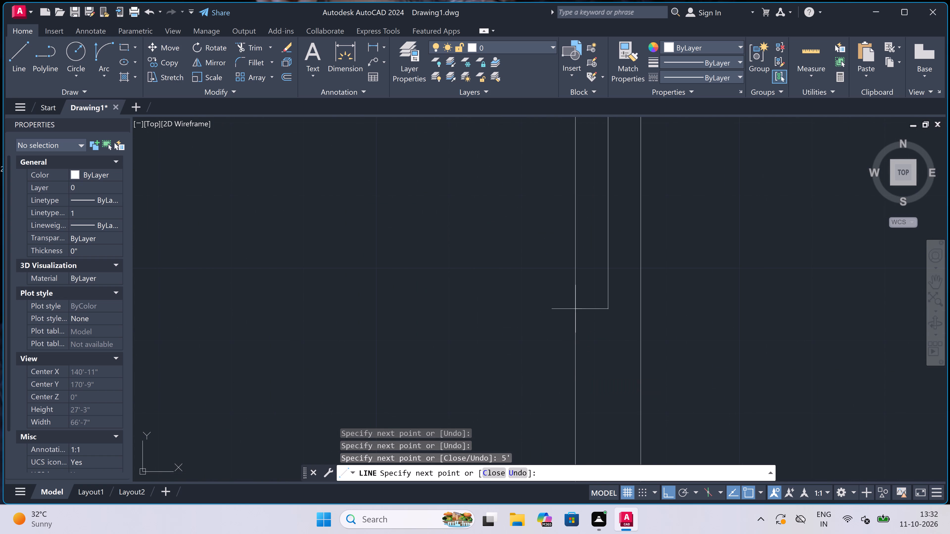
{"action": "left_click", "coordinate": [573, 307]}
{"action": "left_click", "coordinate": [637, 311]}
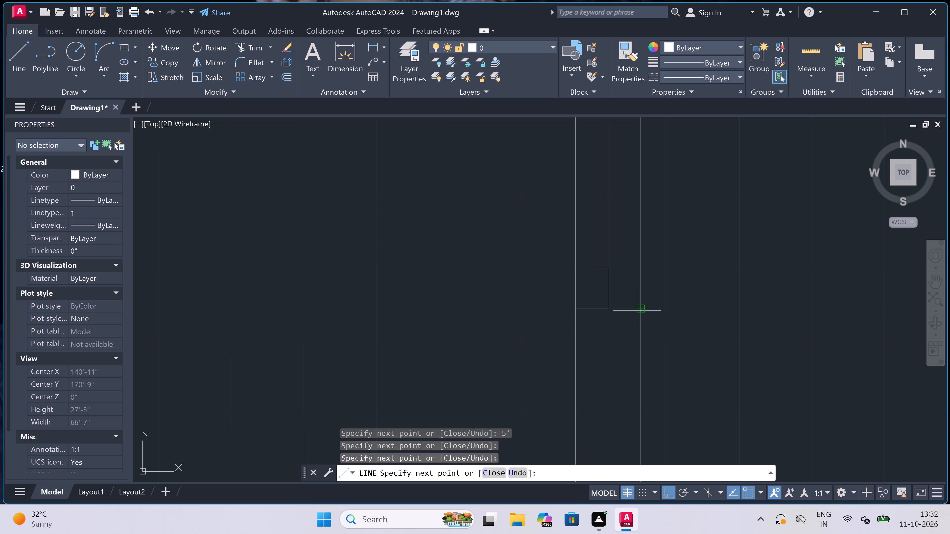
{"action": "key", "text": "Escape"}
Draw the staircase direction line through the upper flight, around the landing and back into the lower flight.
{"action": "scroll", "coordinate": [522, 278], "scroll_direction": "down", "scroll_amount": 5}
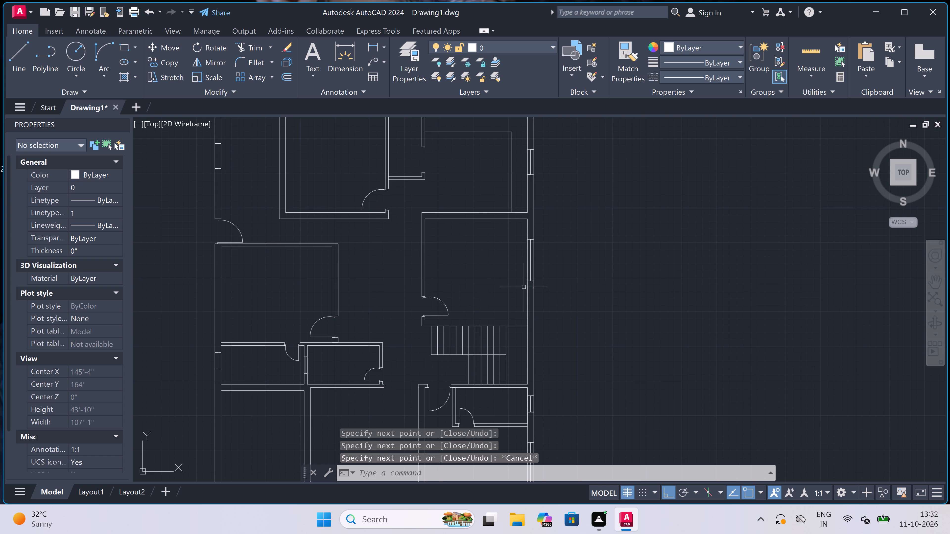
{"action": "scroll", "coordinate": [526, 383], "scroll_direction": "up", "scroll_amount": 2}
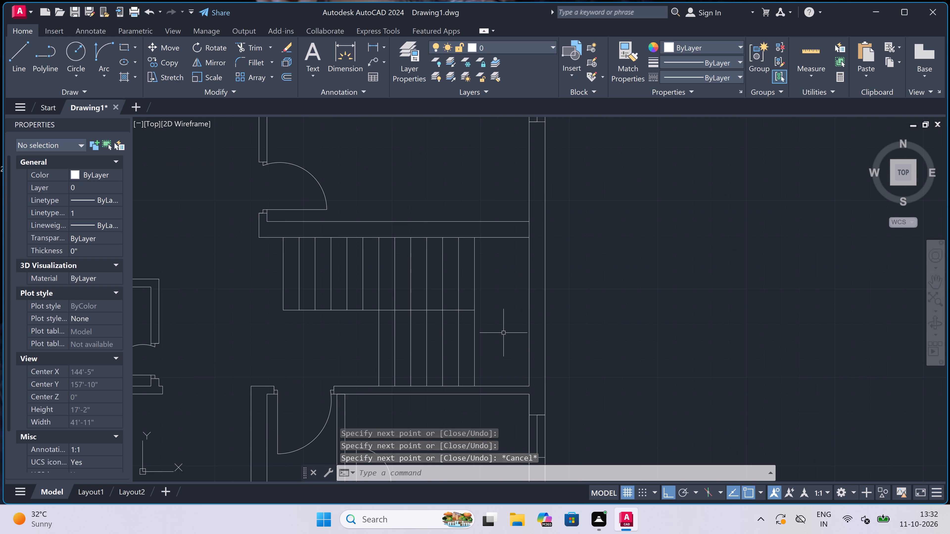
{"action": "key", "text": "space"}
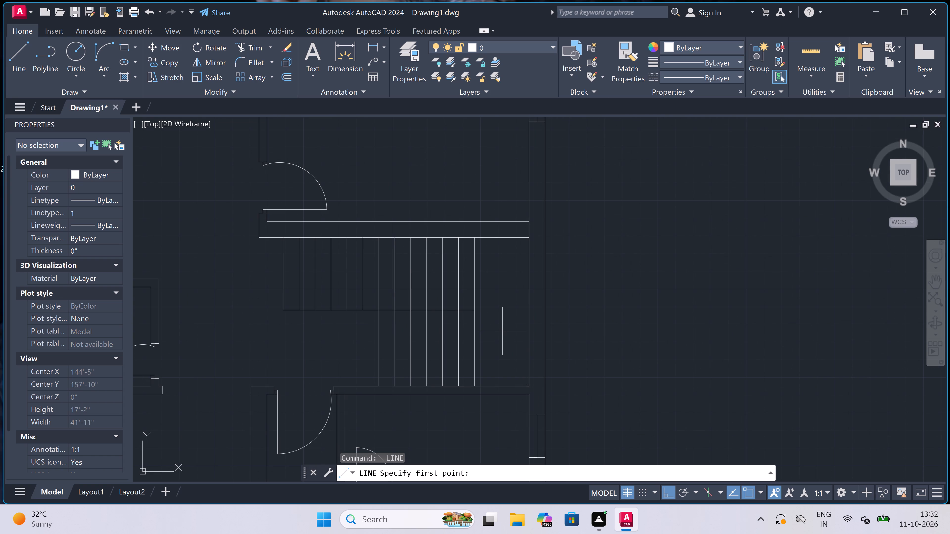
{"action": "left_click", "coordinate": [262, 275]}
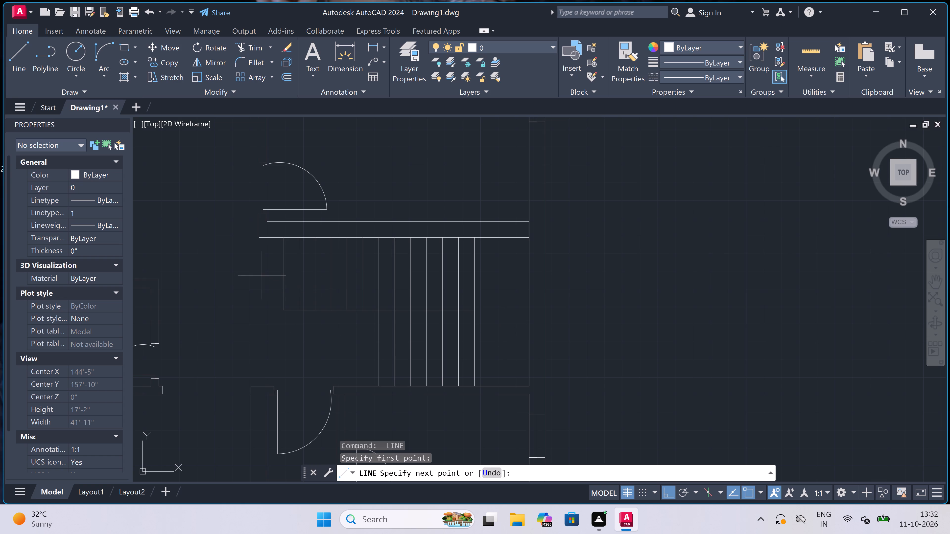
{"action": "left_click", "coordinate": [511, 271]}
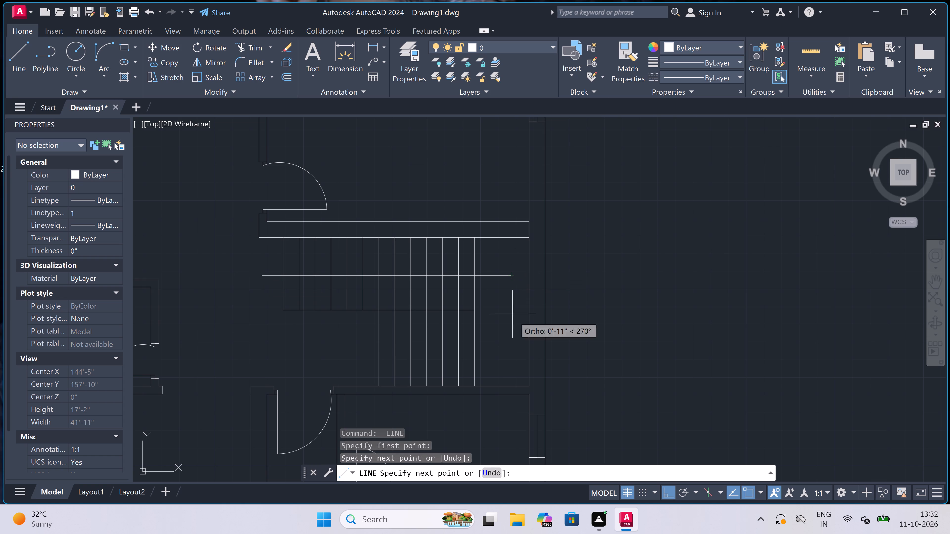
{"action": "left_click", "coordinate": [510, 354]}
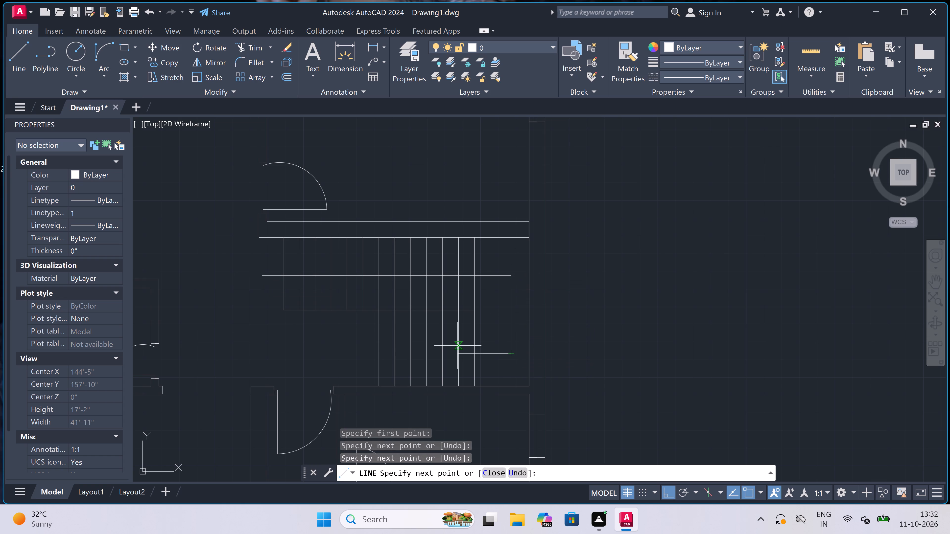
{"action": "left_click", "coordinate": [429, 353]}
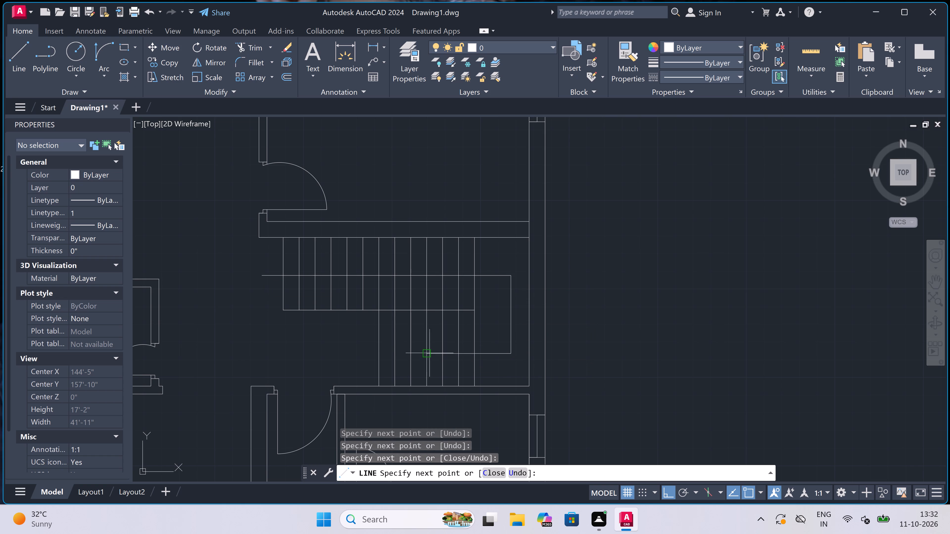
{"action": "key", "text": "Escape"}
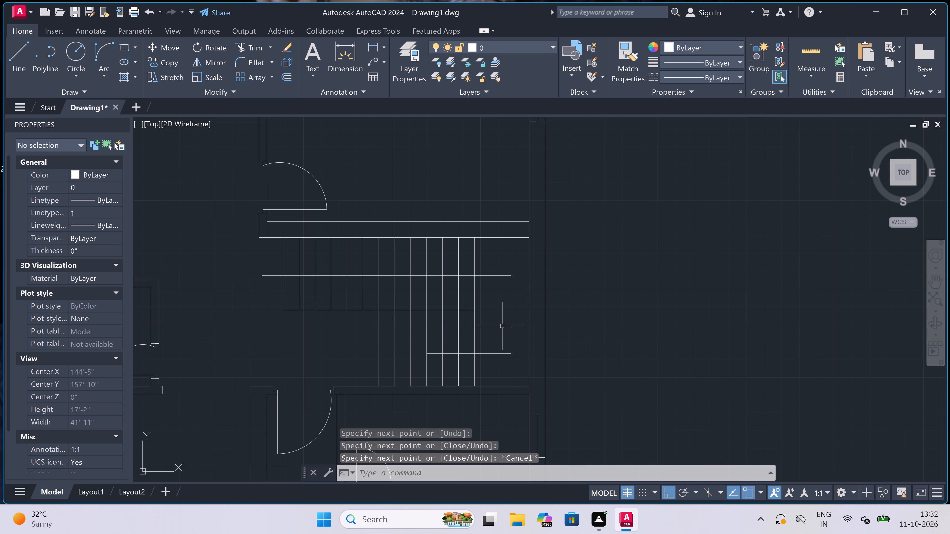
Draw a window in the right outer wall beside the staircase landing, with a 3' centre line and closing lines across both ends.
{"action": "key", "text": "space"}
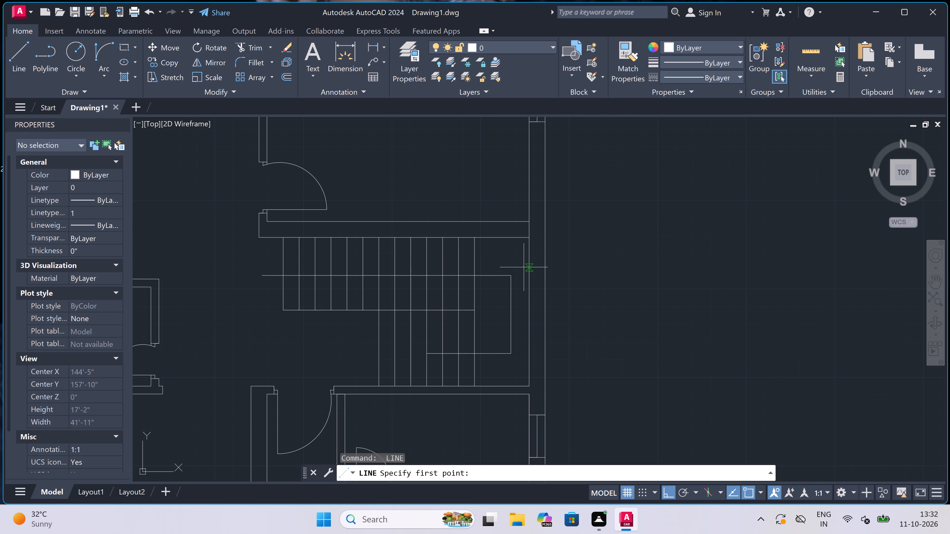
{"action": "left_click", "coordinate": [530, 269]}
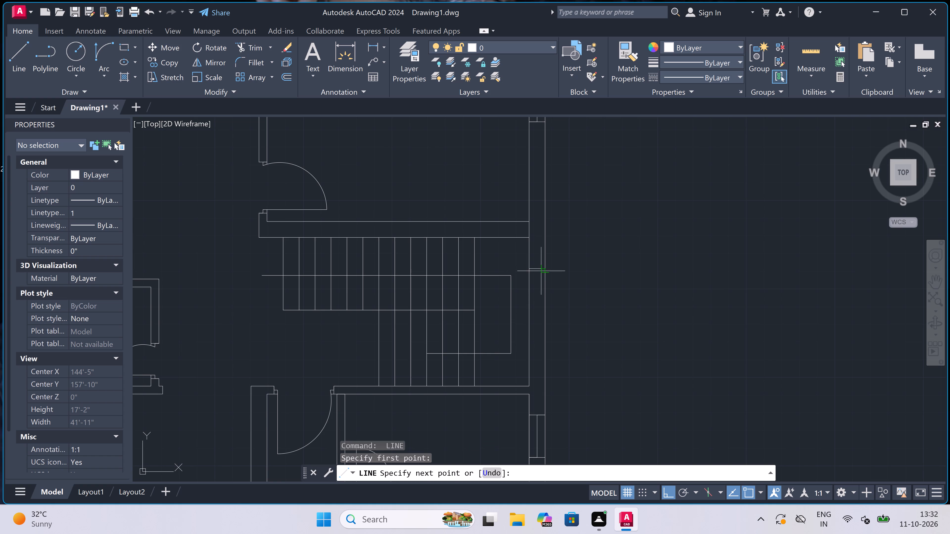
{"action": "left_click", "coordinate": [547, 271]}
{"action": "left_click", "coordinate": [535, 272]}
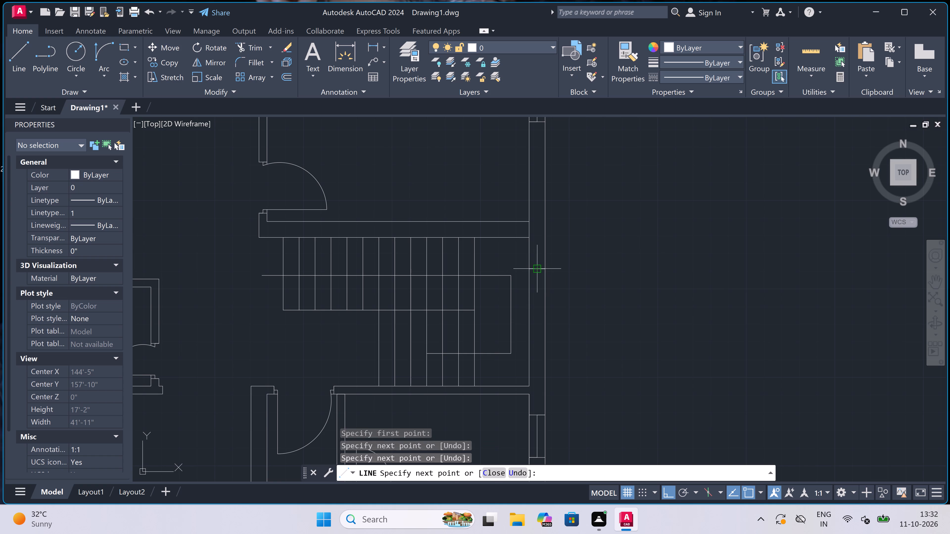
{"action": "type", "text": "3'"}
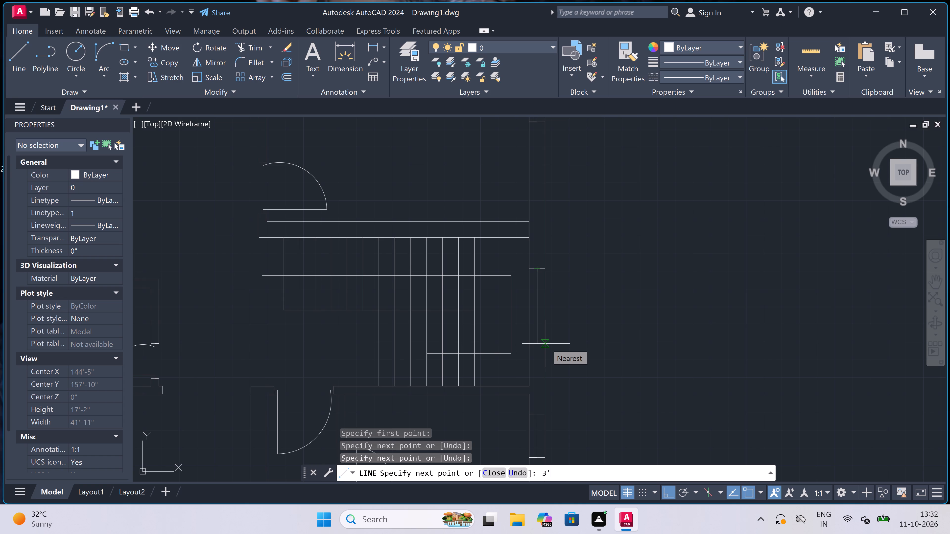
{"action": "key", "text": "space"}
{"action": "scroll", "coordinate": [544, 334], "scroll_direction": "up", "scroll_amount": 2}
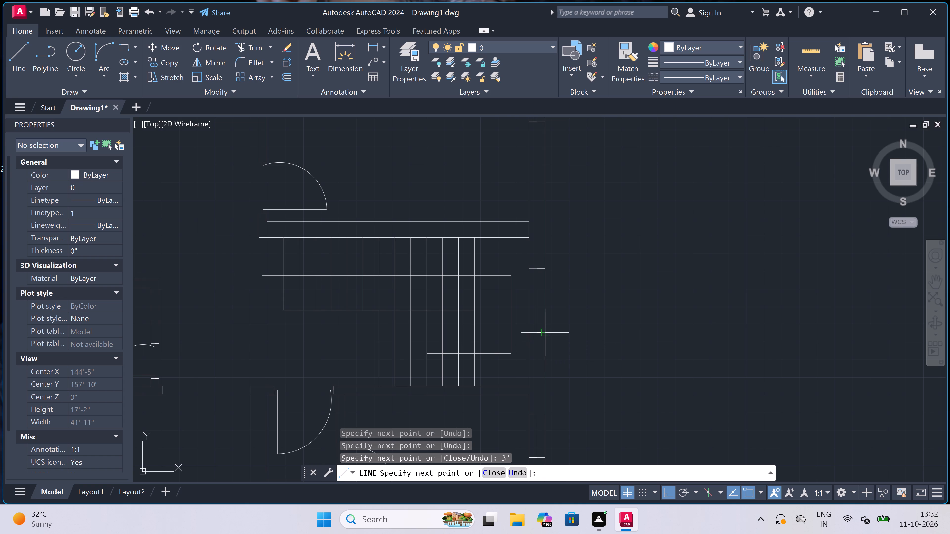
{"action": "left_click", "coordinate": [544, 334]}
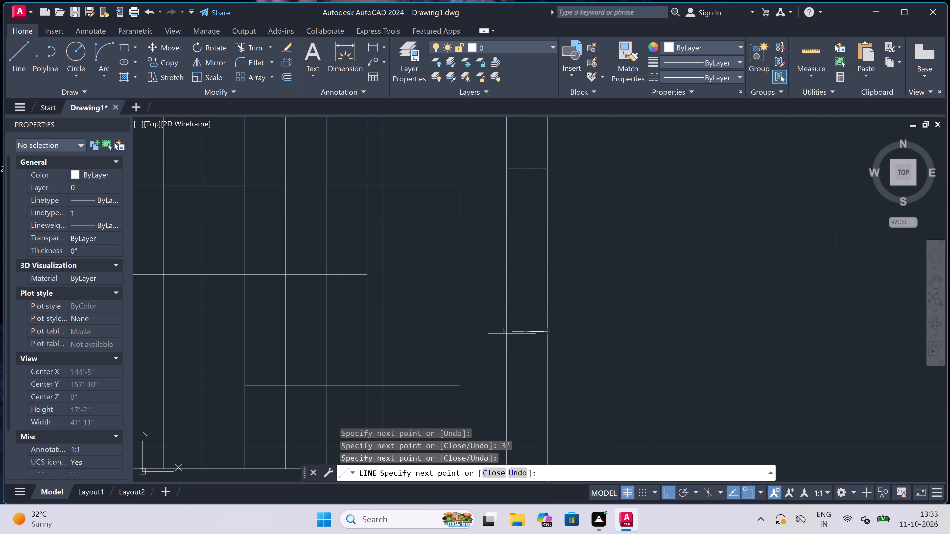
{"action": "left_click", "coordinate": [508, 332]}
{"action": "key", "text": "Escape"}
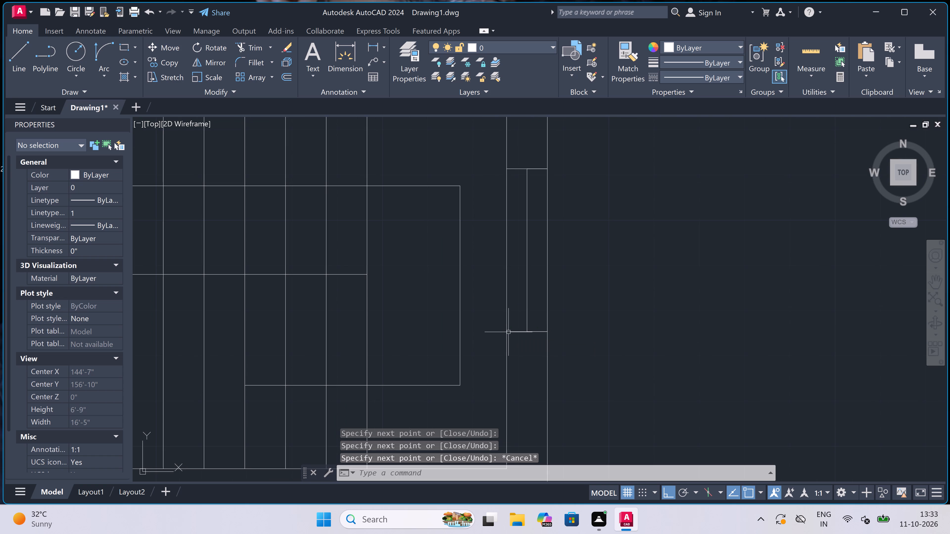
Examine the whole floor plan and the lower-right rooms for walls that still need windows.
{"action": "scroll", "coordinate": [509, 332], "scroll_direction": "down", "scroll_amount": 3}
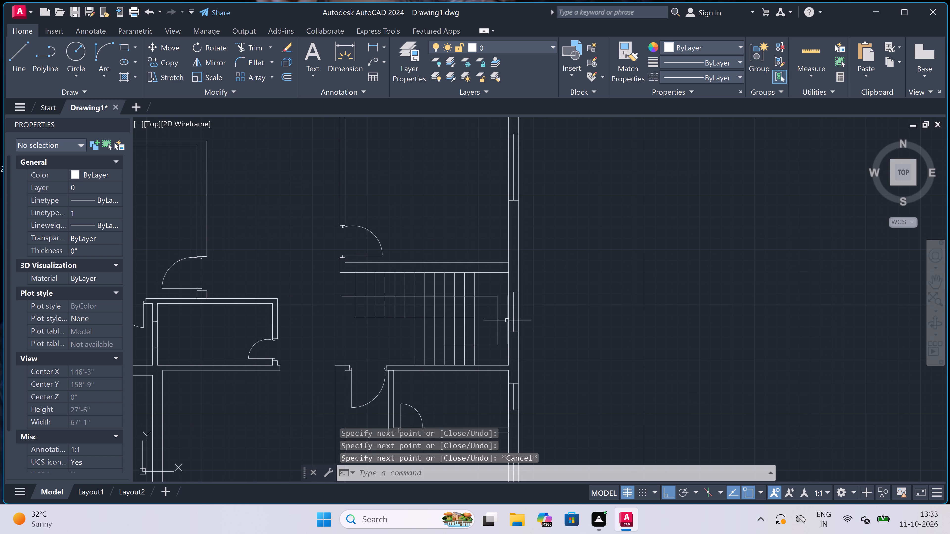
{"action": "scroll", "coordinate": [501, 320], "scroll_direction": "down", "scroll_amount": 4}
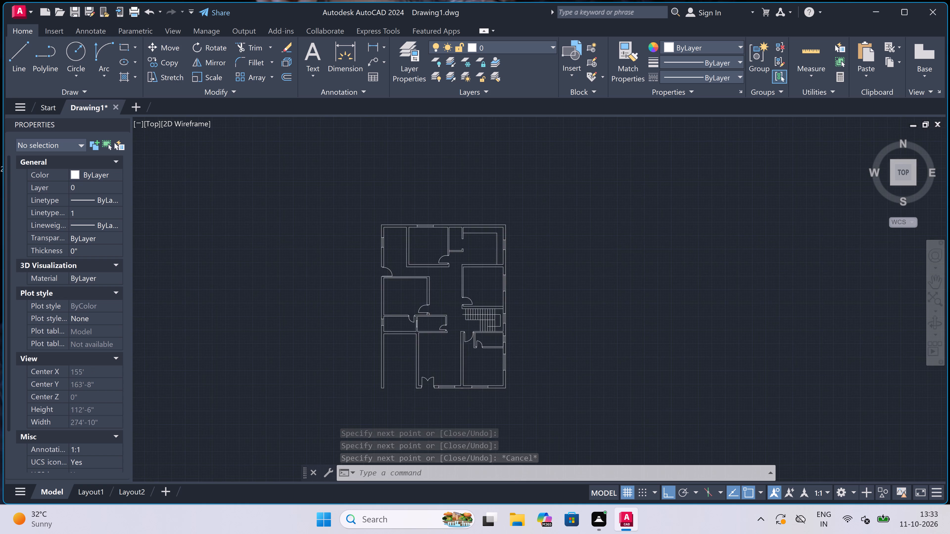
{"action": "scroll", "coordinate": [472, 371], "scroll_direction": "up", "scroll_amount": 2}
{"action": "scroll", "coordinate": [531, 326], "scroll_direction": "up", "scroll_amount": 2}
{"action": "scroll", "coordinate": [533, 324], "scroll_direction": "down", "scroll_amount": 1}
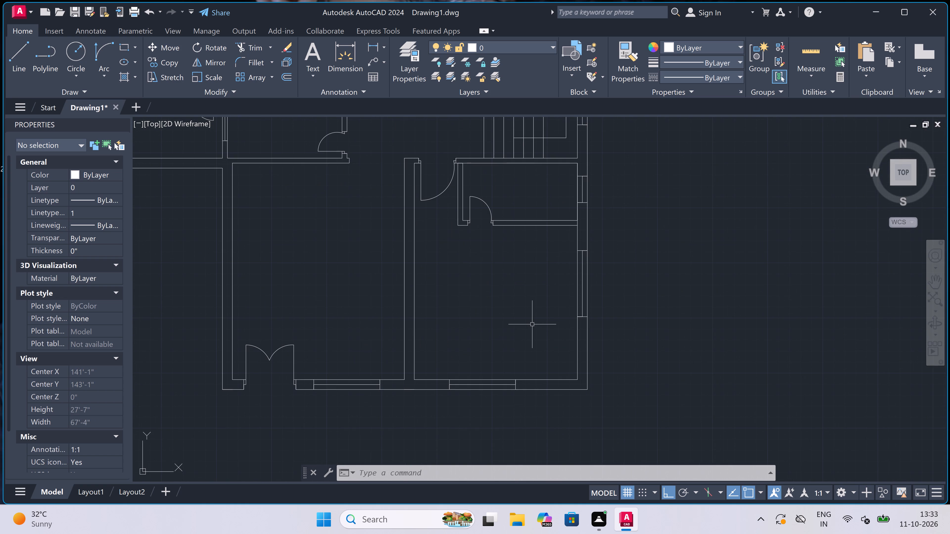
{"action": "scroll", "coordinate": [533, 324], "scroll_direction": "down", "scroll_amount": 1}
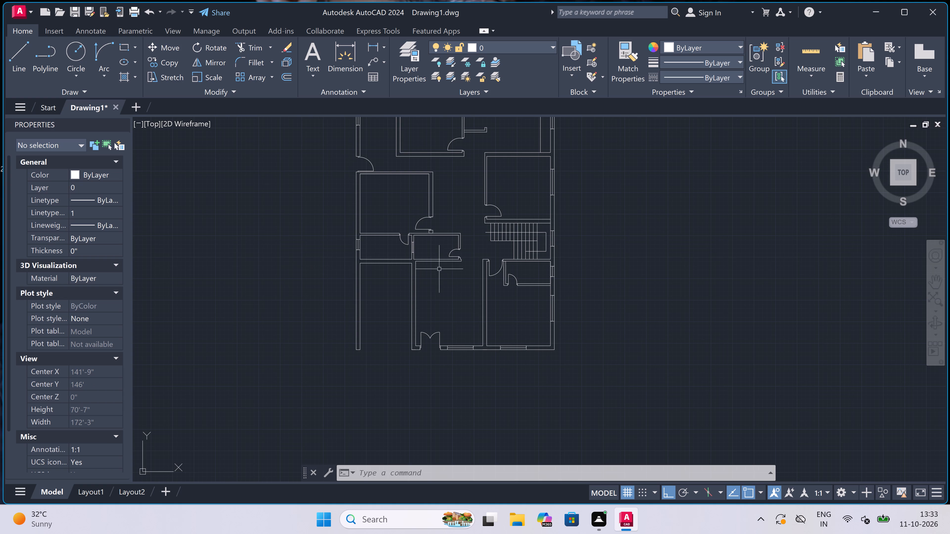
{"action": "scroll", "coordinate": [442, 267], "scroll_direction": "down", "scroll_amount": 1}
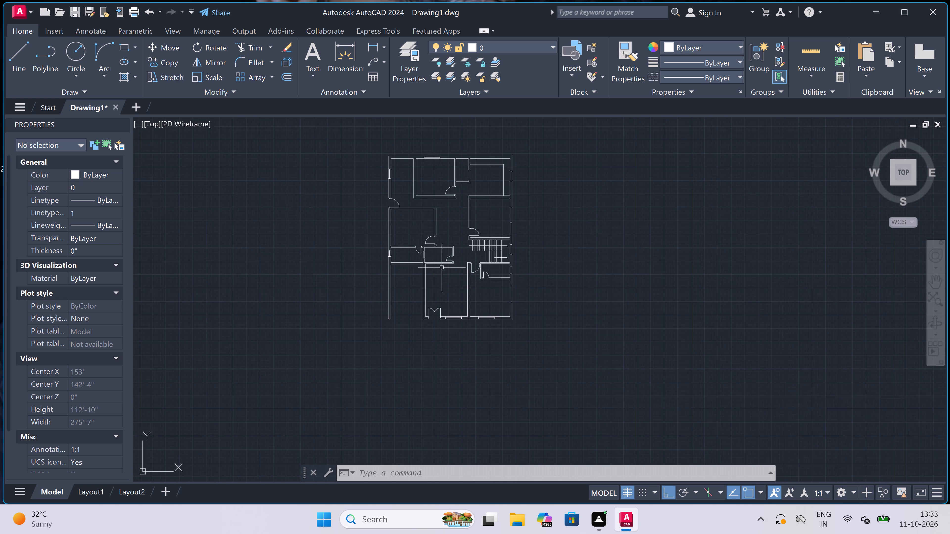
{"action": "scroll", "coordinate": [442, 267], "scroll_direction": "down", "scroll_amount": 1}
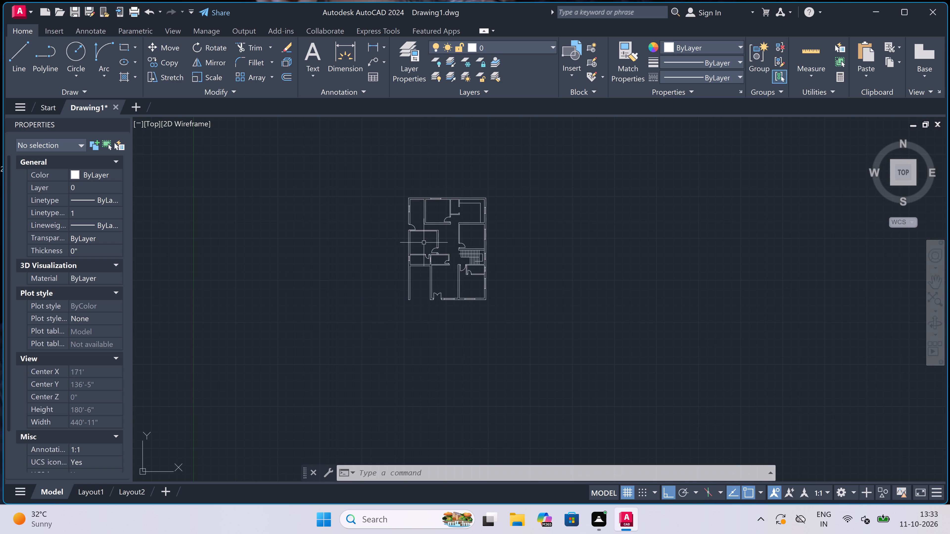
Draw a window in the left outer wall of the room below the side door, with a 5' centre line and closing lines across both ends.
{"action": "scroll", "coordinate": [419, 241], "scroll_direction": "up", "scroll_amount": 3}
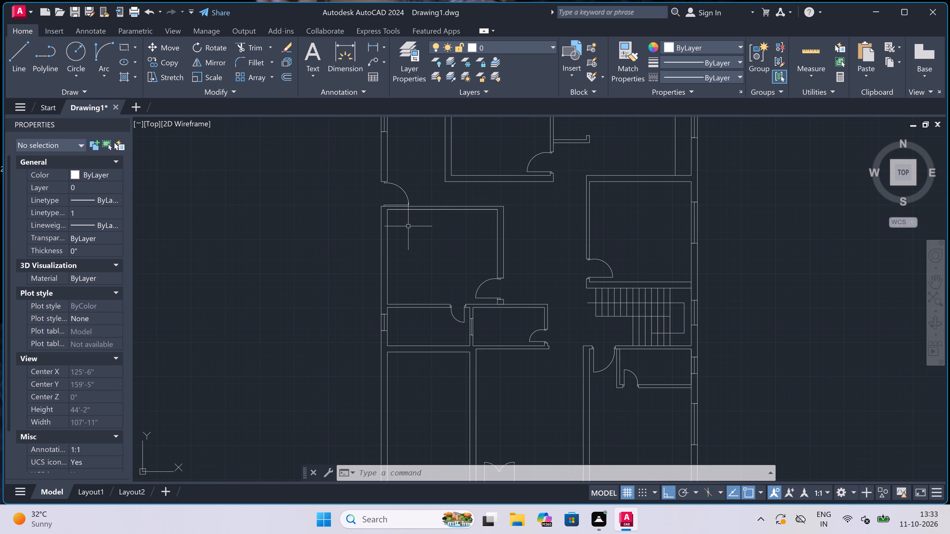
{"action": "key", "text": "space"}
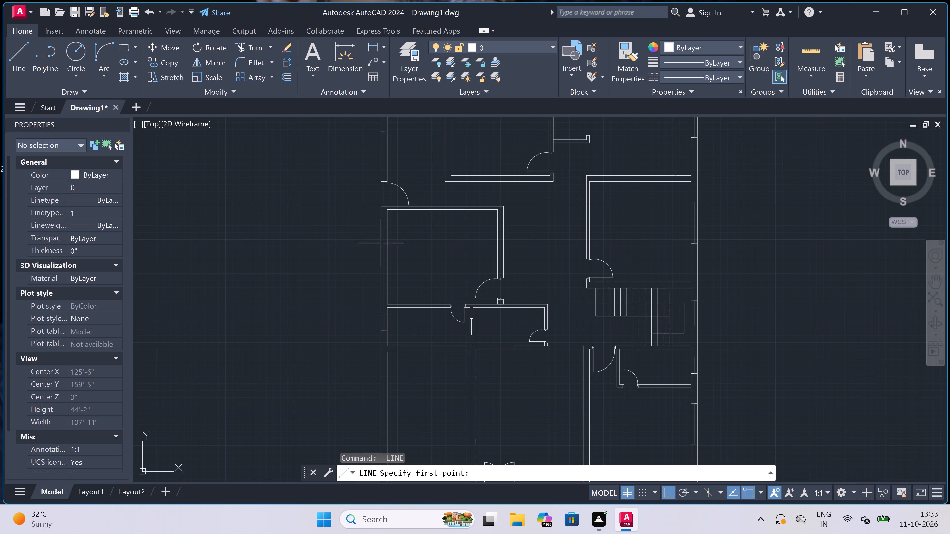
{"action": "scroll", "coordinate": [383, 207], "scroll_direction": "up", "scroll_amount": 2}
{"action": "left_click", "coordinate": [392, 255]}
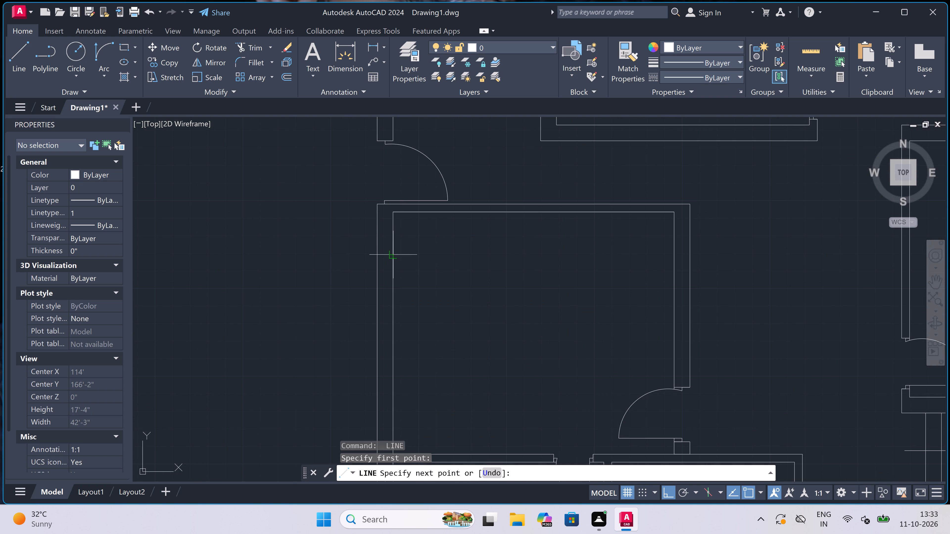
{"action": "left_click", "coordinate": [380, 255]}
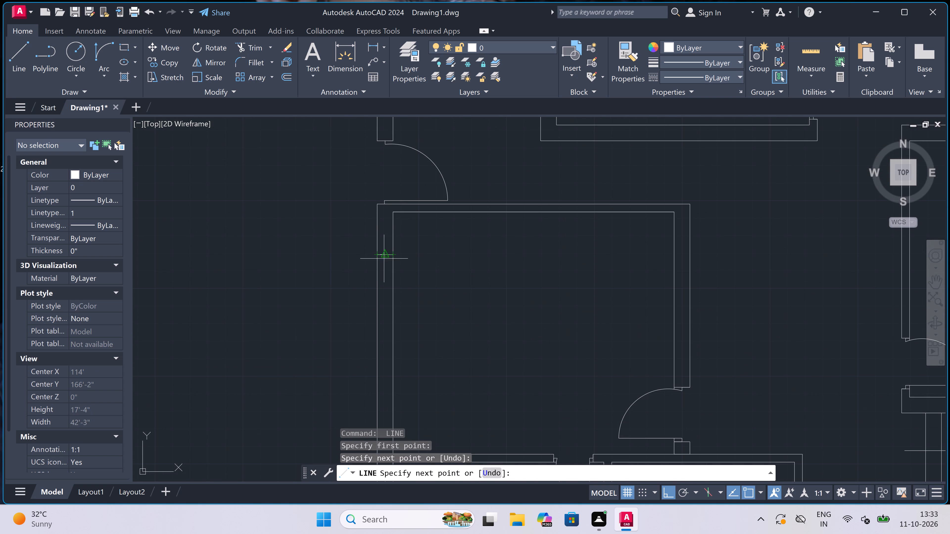
{"action": "left_click", "coordinate": [384, 257]}
{"action": "type", "text": "5'"}
{"action": "key", "text": "space"}
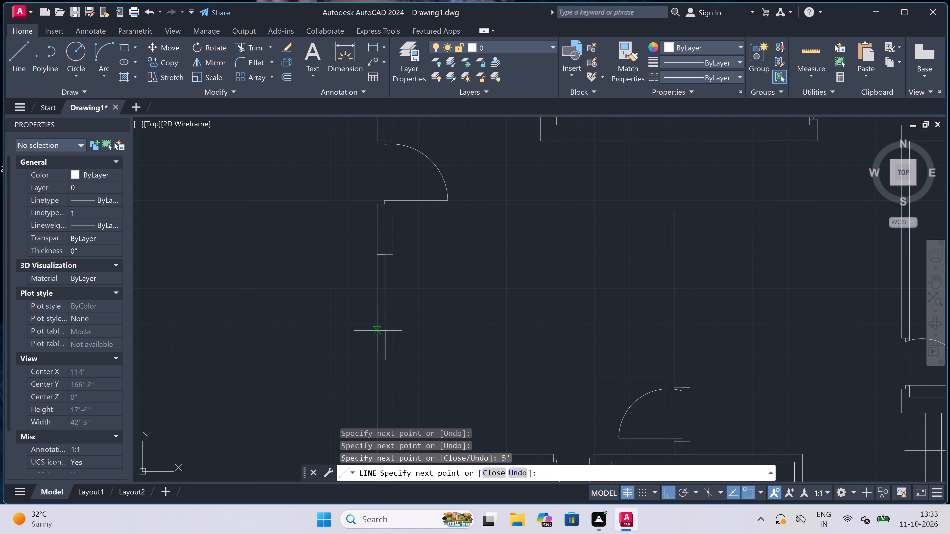
{"action": "scroll", "coordinate": [390, 362], "scroll_direction": "up", "scroll_amount": 3}
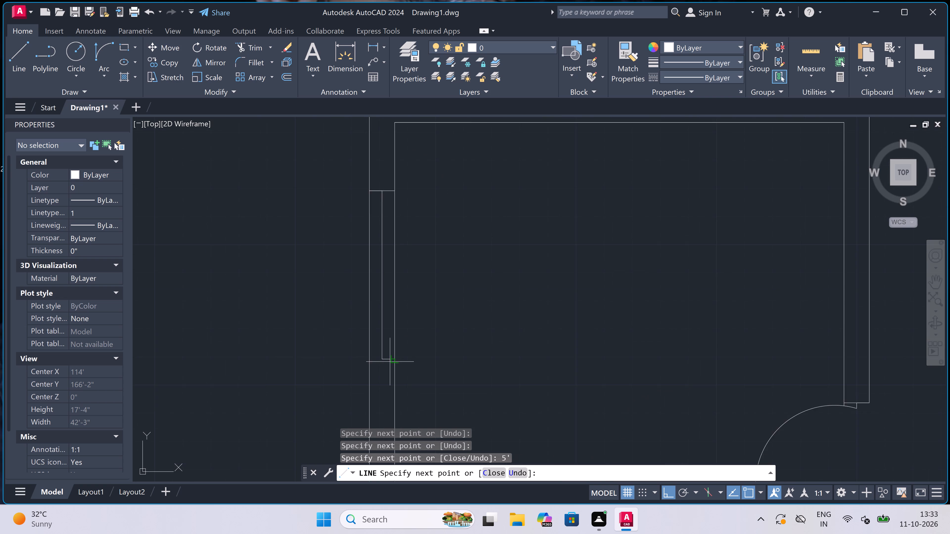
{"action": "left_click", "coordinate": [403, 355]}
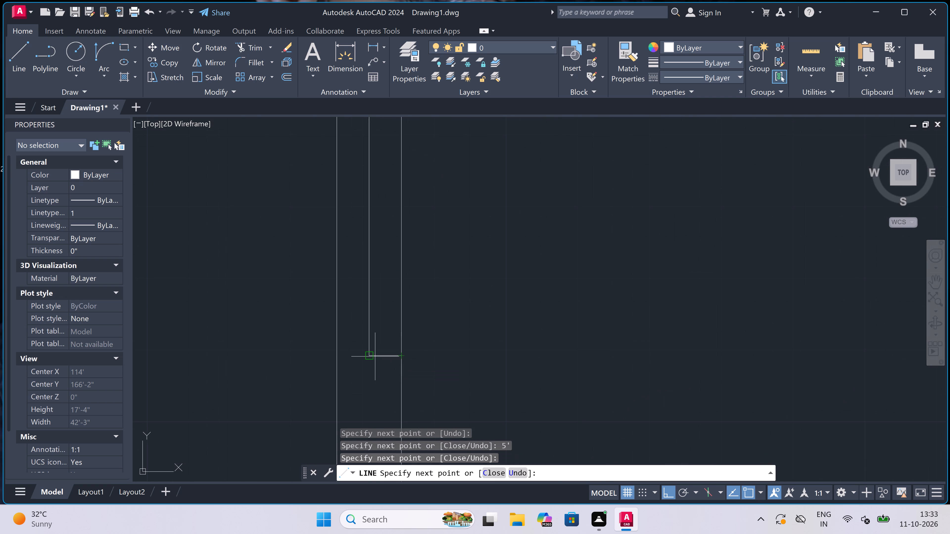
{"action": "left_click", "coordinate": [339, 355]}
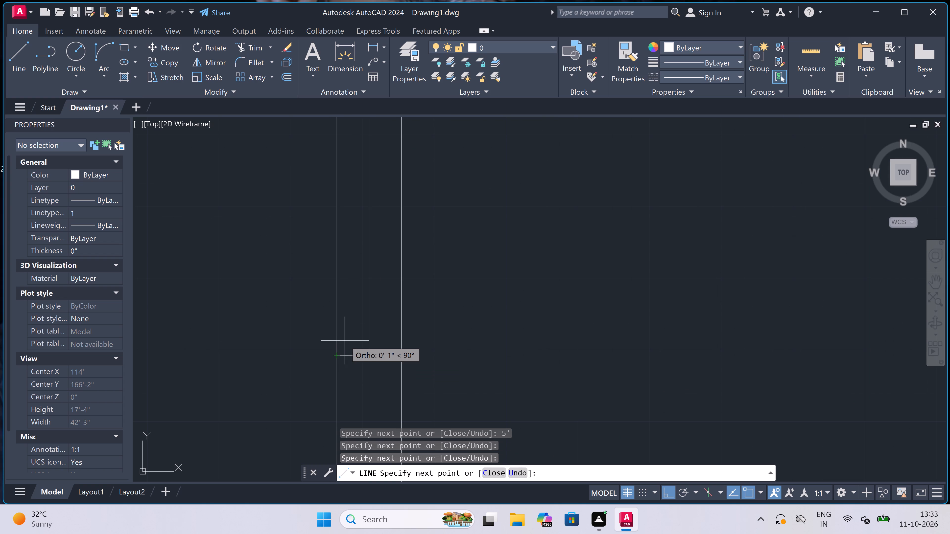
{"action": "key", "text": "Escape"}
Draw a line across the opening in the small upper room's right partition, joining the midpoints of the two wall ends.
{"action": "scroll", "coordinate": [351, 315], "scroll_direction": "down", "scroll_amount": 6}
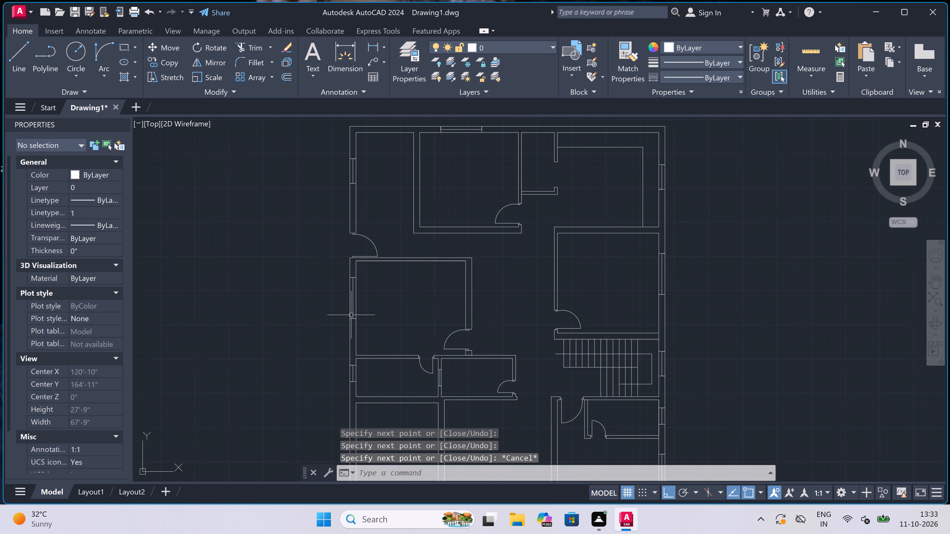
{"action": "scroll", "coordinate": [351, 315], "scroll_direction": "down", "scroll_amount": 3}
{"action": "scroll", "coordinate": [370, 284], "scroll_direction": "up", "scroll_amount": 4}
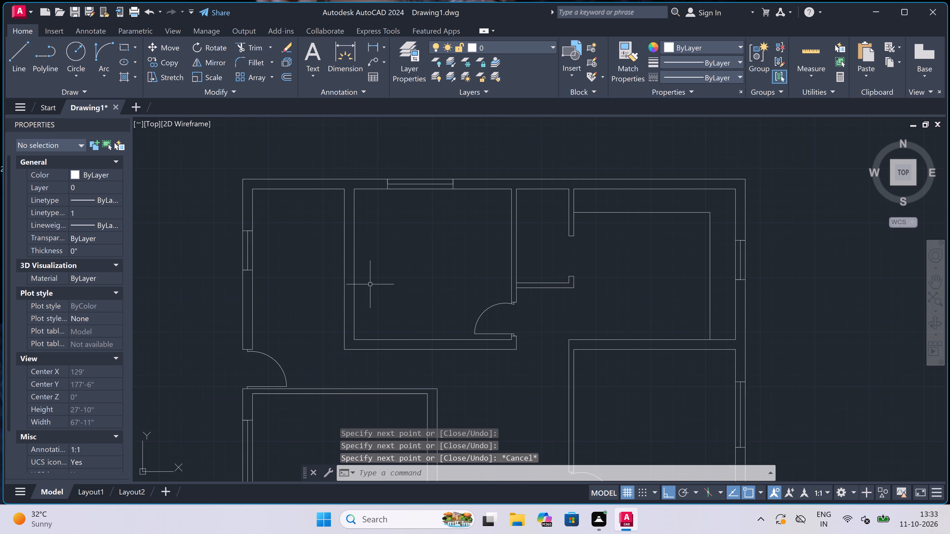
{"action": "scroll", "coordinate": [370, 284], "scroll_direction": "down", "scroll_amount": 3}
{"action": "scroll", "coordinate": [422, 272], "scroll_direction": "up", "scroll_amount": 2}
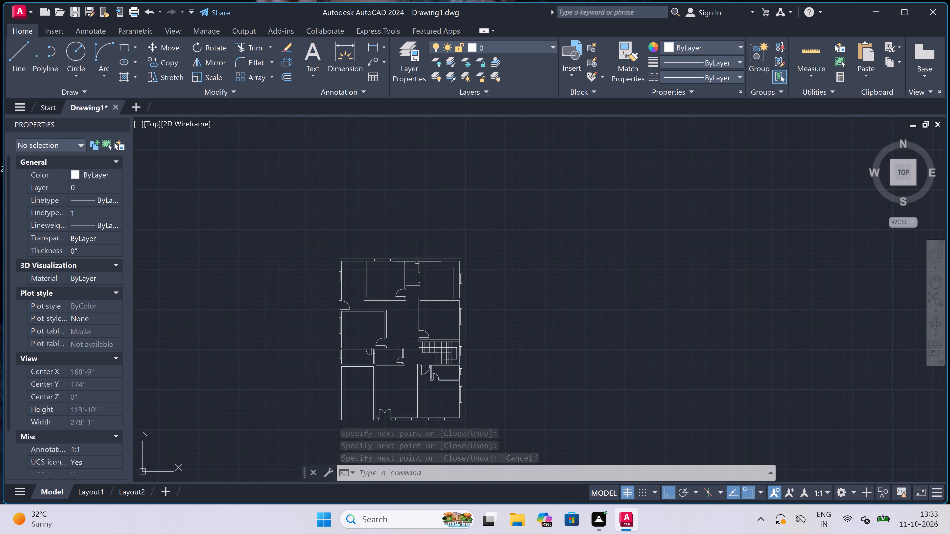
{"action": "scroll", "coordinate": [422, 272], "scroll_direction": "up", "scroll_amount": 2}
{"action": "key", "text": "space"}
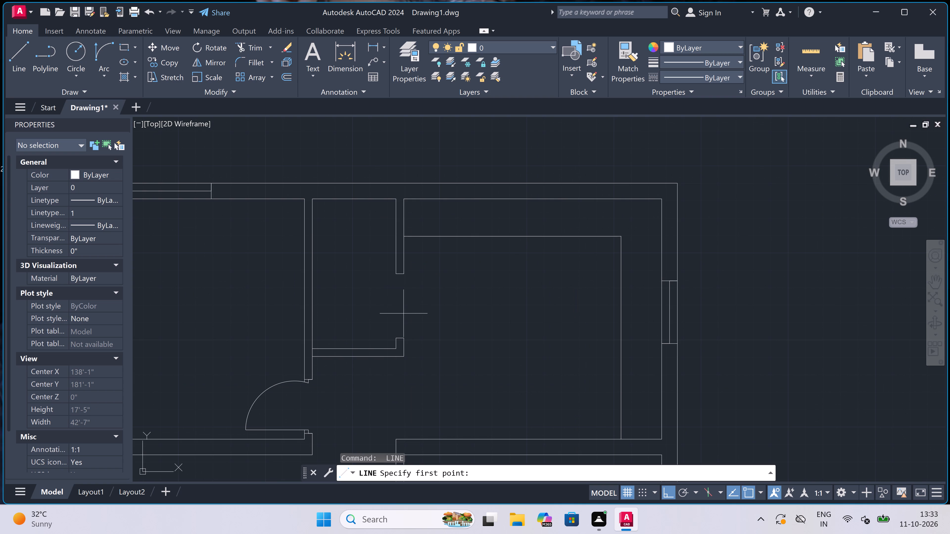
{"action": "left_click", "coordinate": [400, 338]}
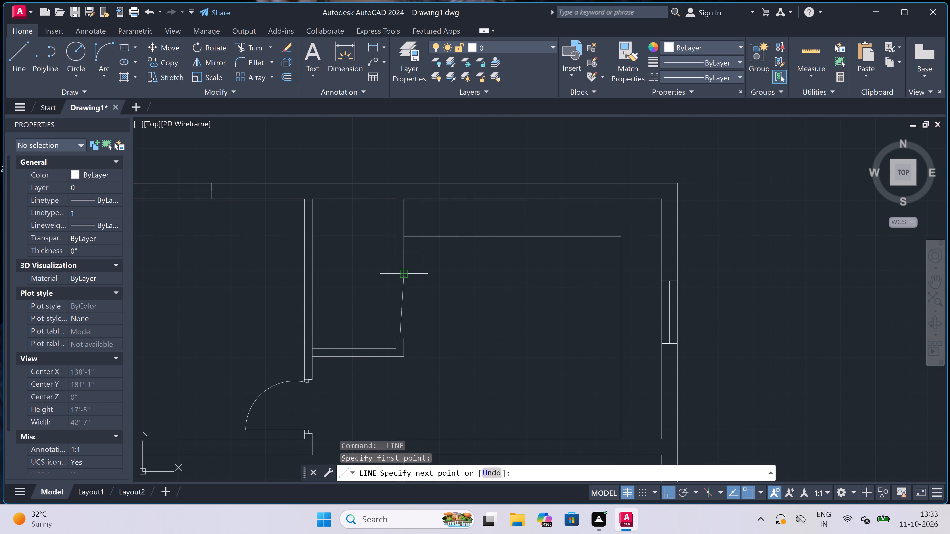
{"action": "scroll", "coordinate": [401, 272], "scroll_direction": "up", "scroll_amount": 2}
{"action": "left_click", "coordinate": [401, 272]}
{"action": "key", "text": "Escape"}
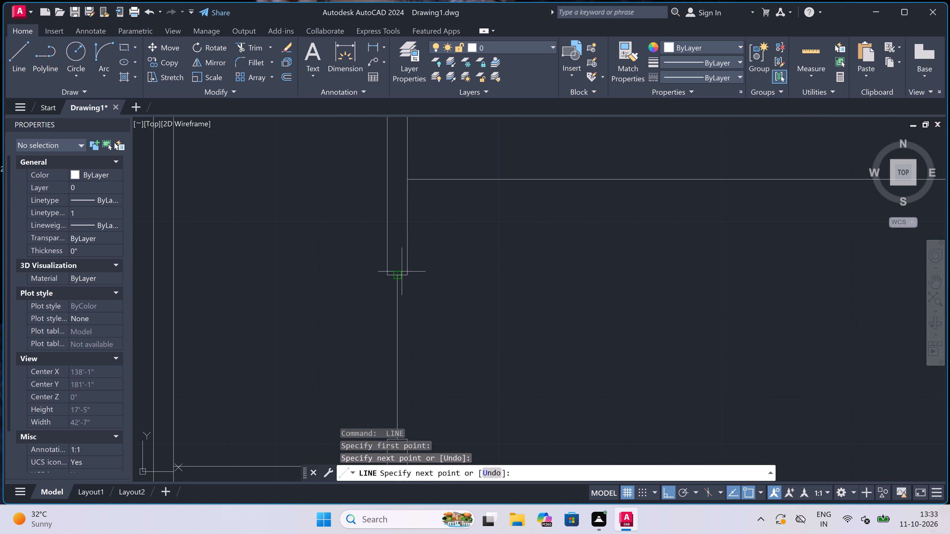
Copy the entire floor plan about 48' horizontally to the right of the original.
{"action": "scroll", "coordinate": [402, 271], "scroll_direction": "down", "scroll_amount": 6}
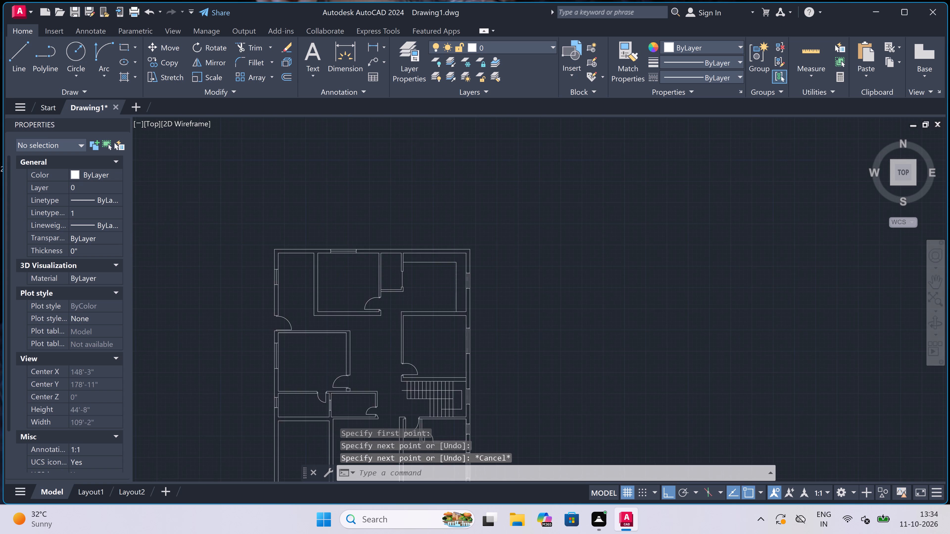
{"action": "scroll", "coordinate": [403, 271], "scroll_direction": "down", "scroll_amount": 1}
{"action": "left_click", "coordinate": [488, 235]}
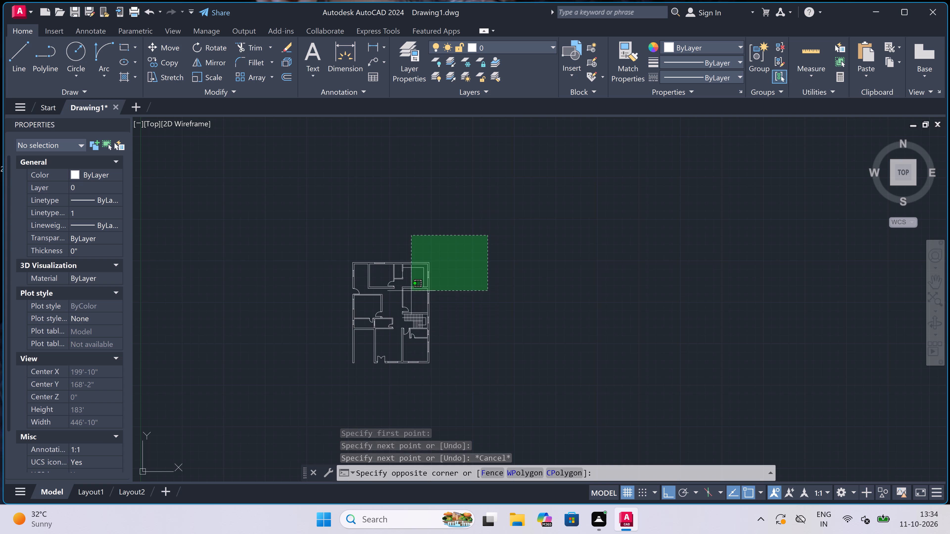
{"action": "left_click", "coordinate": [290, 386]}
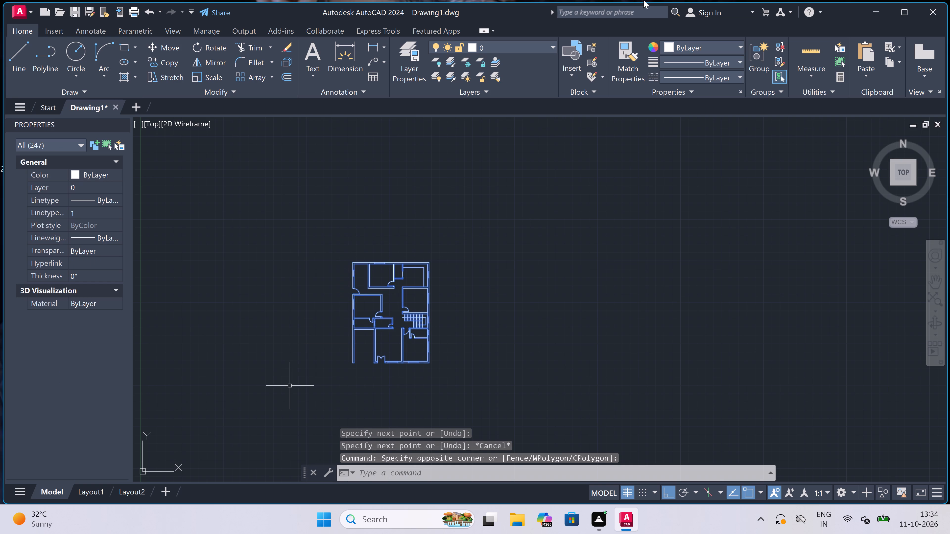
{"action": "left_click", "coordinate": [166, 62]}
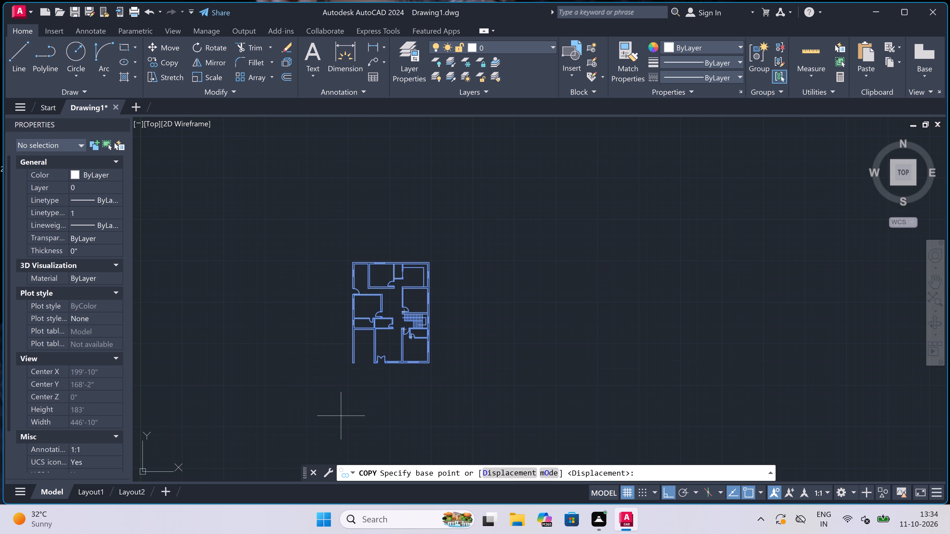
{"action": "left_click", "coordinate": [370, 337]}
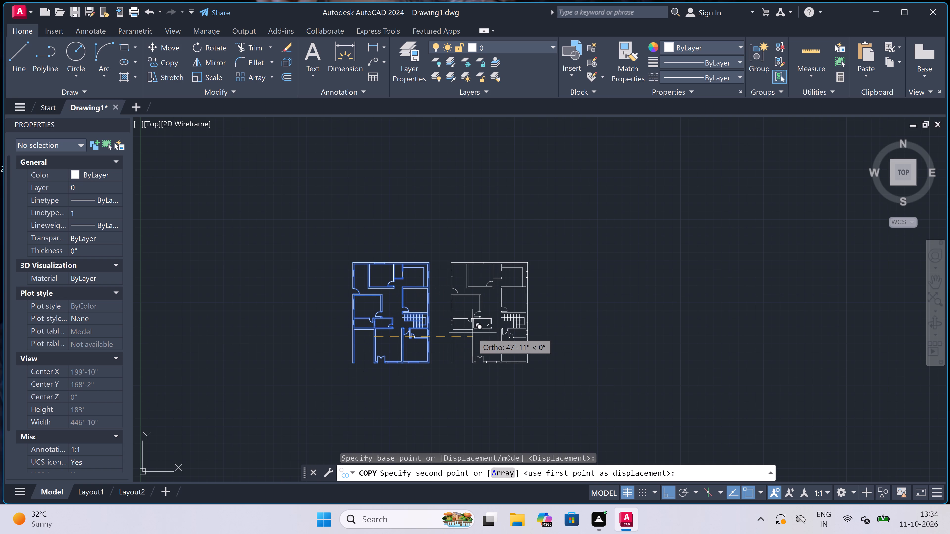
{"action": "left_click", "coordinate": [474, 333]}
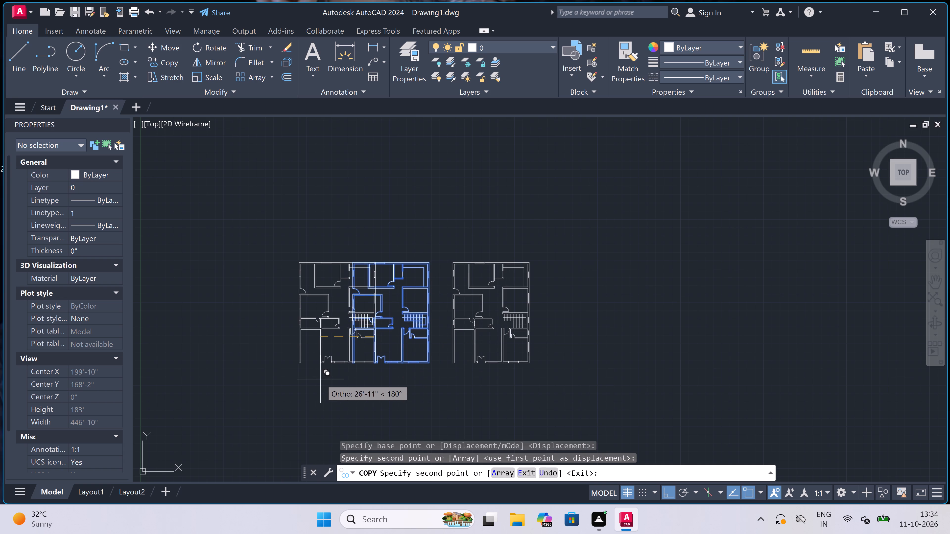
{"action": "key", "text": "Escape"}
{"action": "scroll", "coordinate": [541, 239], "scroll_direction": "up", "scroll_amount": 2}
{"action": "scroll", "coordinate": [541, 239], "scroll_direction": "down", "scroll_amount": 2}
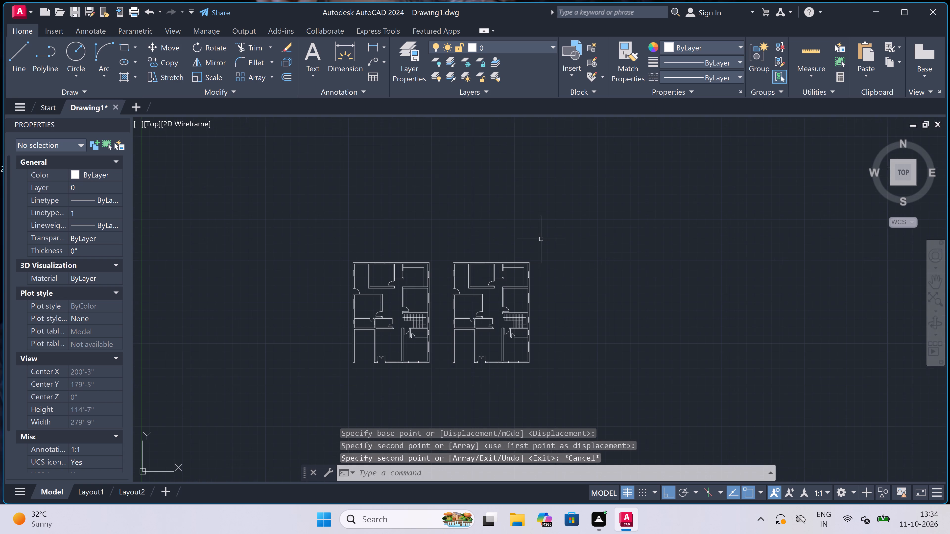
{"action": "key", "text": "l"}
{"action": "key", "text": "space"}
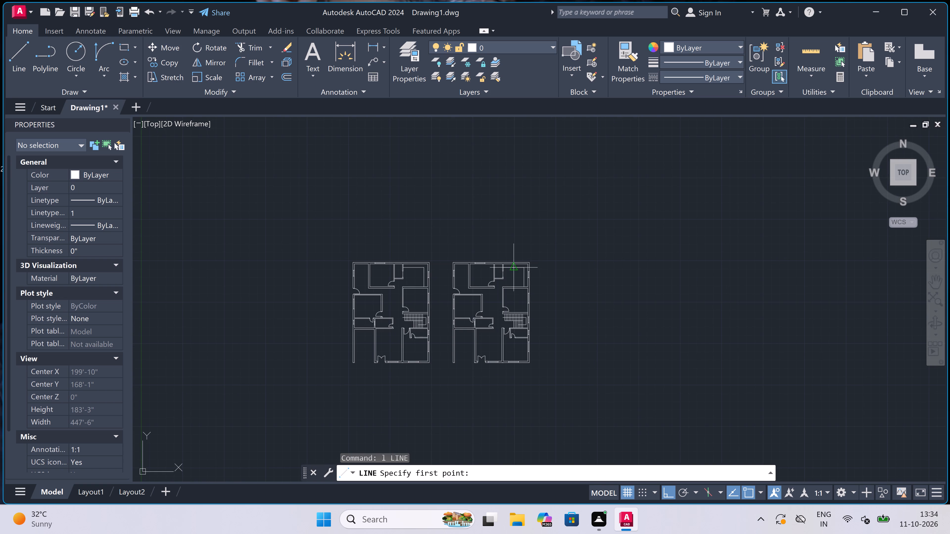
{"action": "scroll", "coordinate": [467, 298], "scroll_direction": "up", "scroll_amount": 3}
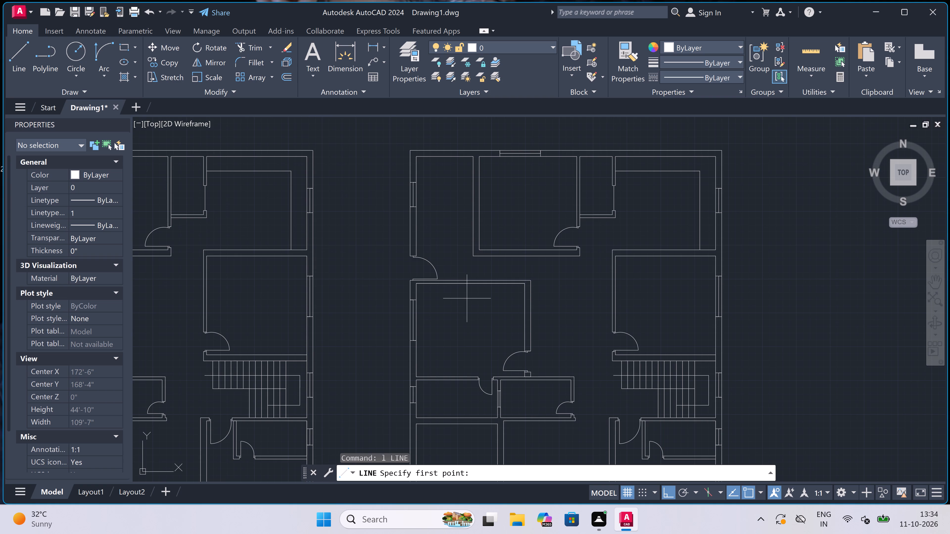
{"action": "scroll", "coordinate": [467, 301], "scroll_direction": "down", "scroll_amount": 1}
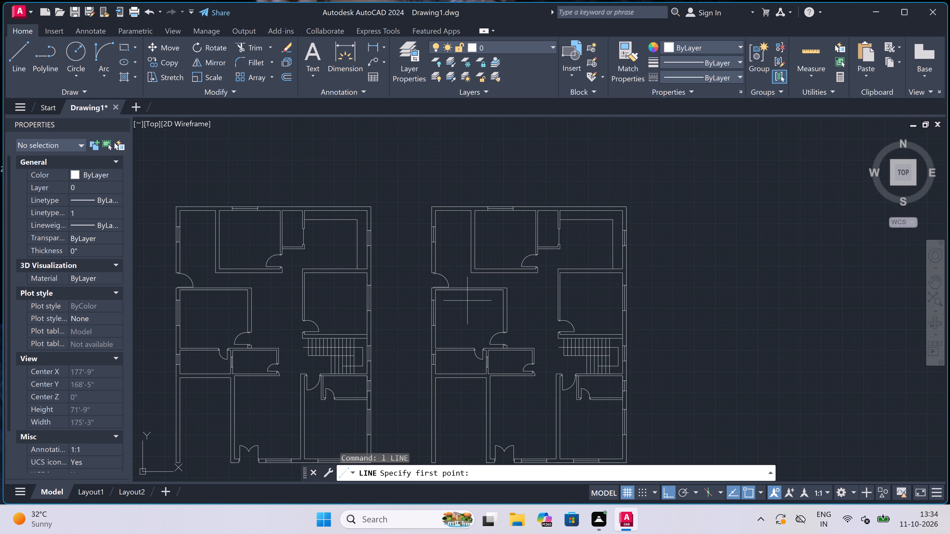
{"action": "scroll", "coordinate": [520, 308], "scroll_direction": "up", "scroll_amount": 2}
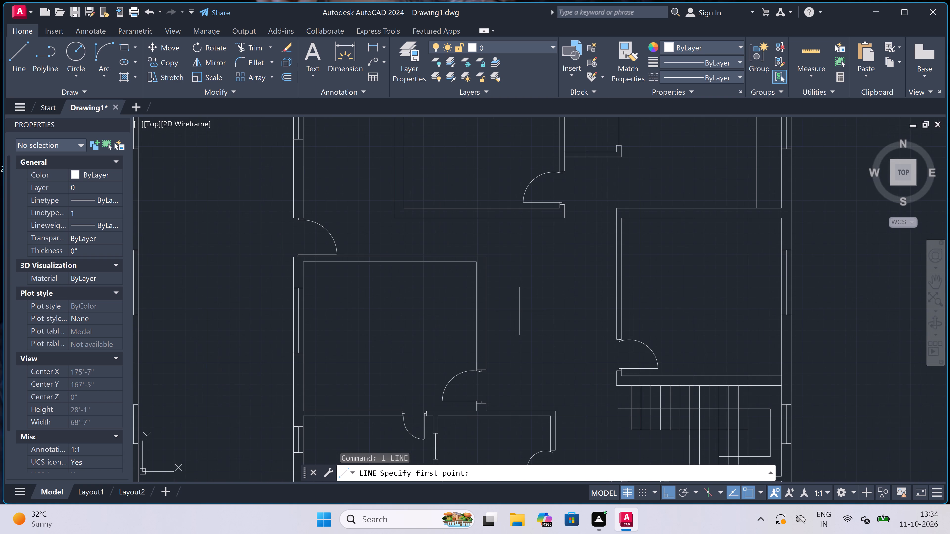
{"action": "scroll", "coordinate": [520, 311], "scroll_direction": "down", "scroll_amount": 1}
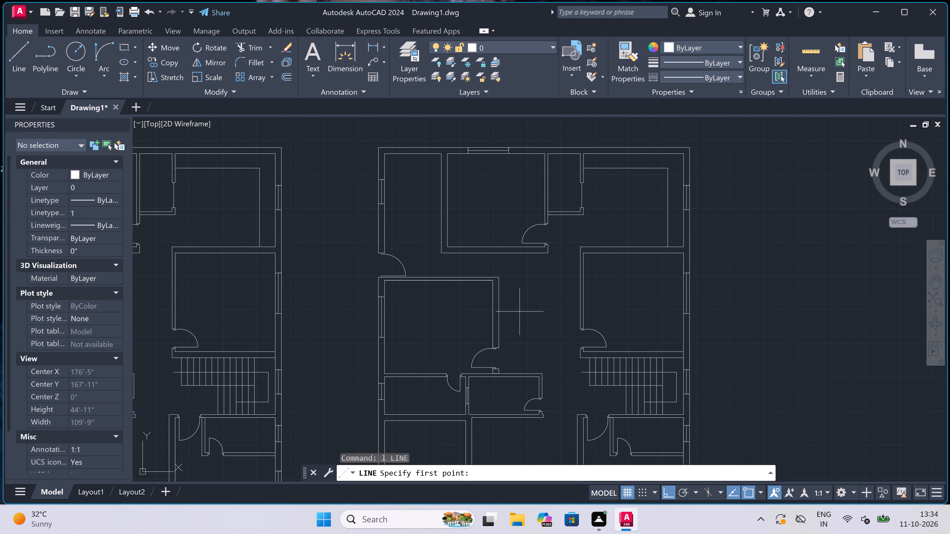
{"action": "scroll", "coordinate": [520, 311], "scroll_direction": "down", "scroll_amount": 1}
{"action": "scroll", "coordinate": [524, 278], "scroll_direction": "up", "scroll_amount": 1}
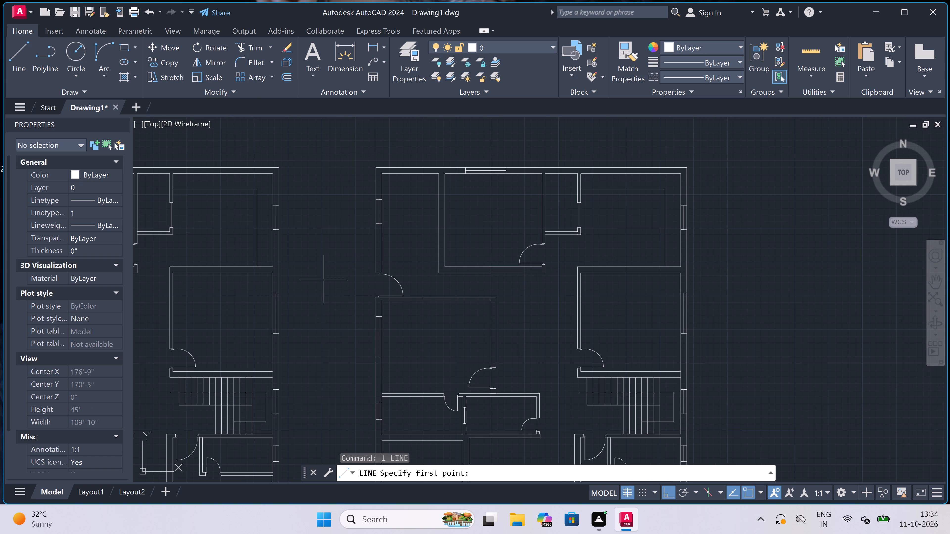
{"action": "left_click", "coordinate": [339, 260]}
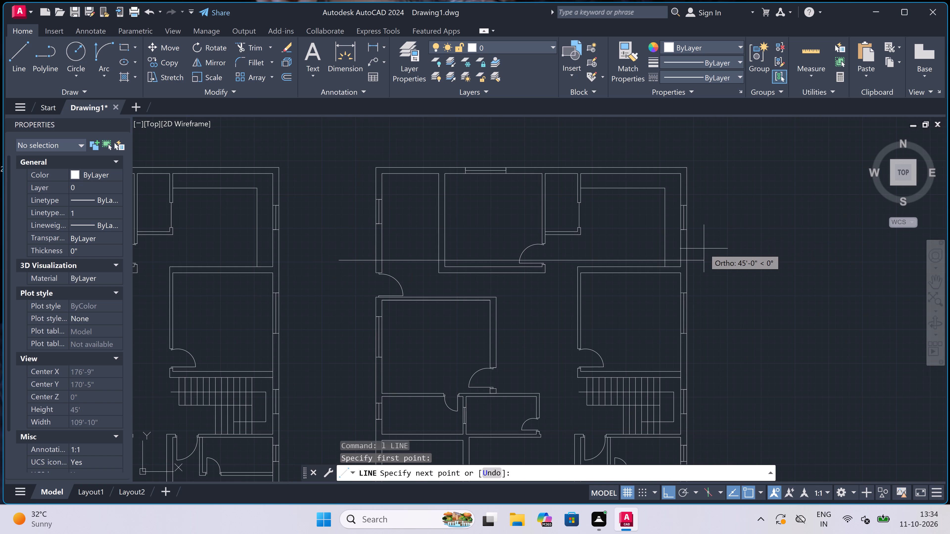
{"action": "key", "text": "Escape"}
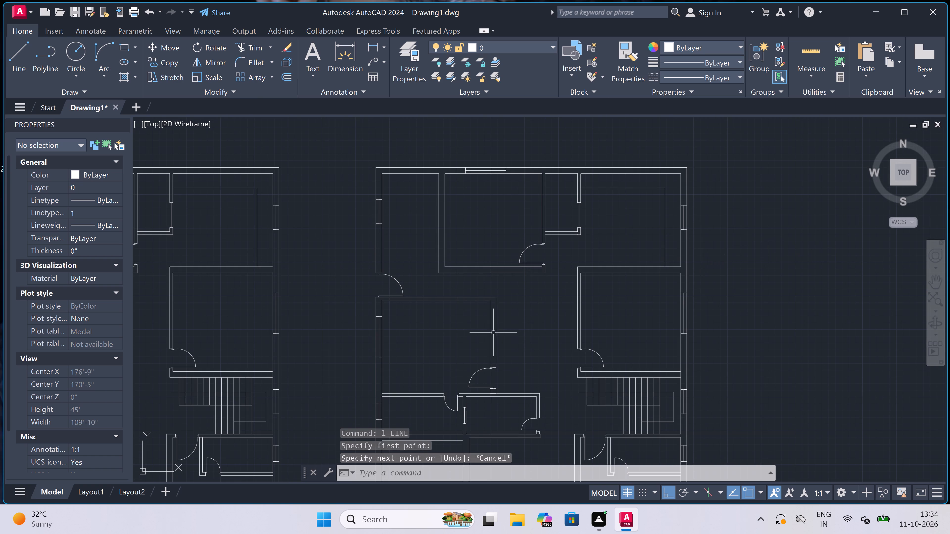
Draw a horizontal section line about 45' long across the copied plan's upper rooms, with an upward end tick about 2'-7" beyond the right wall.
{"action": "scroll", "coordinate": [427, 347], "scroll_direction": "down", "scroll_amount": 2}
{"action": "scroll", "coordinate": [450, 296], "scroll_direction": "up", "scroll_amount": 3}
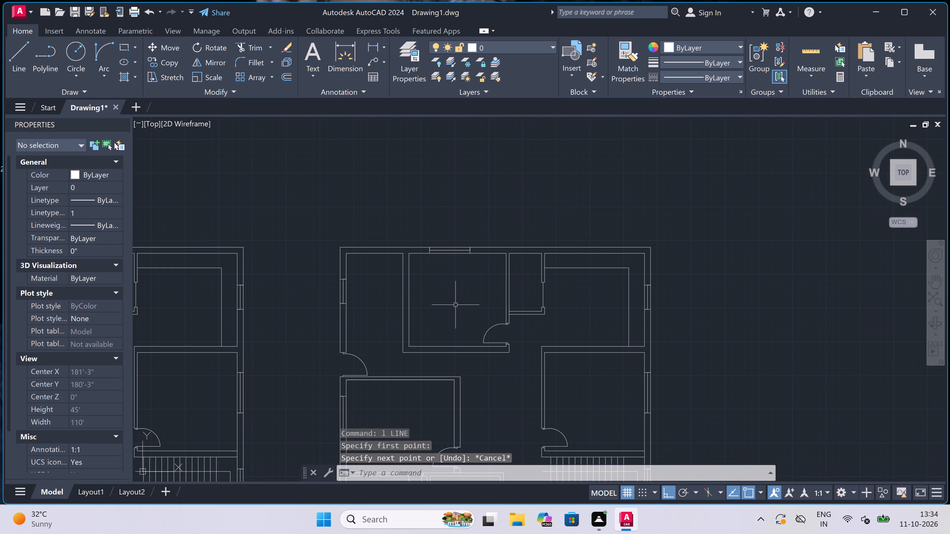
{"action": "key", "text": "space"}
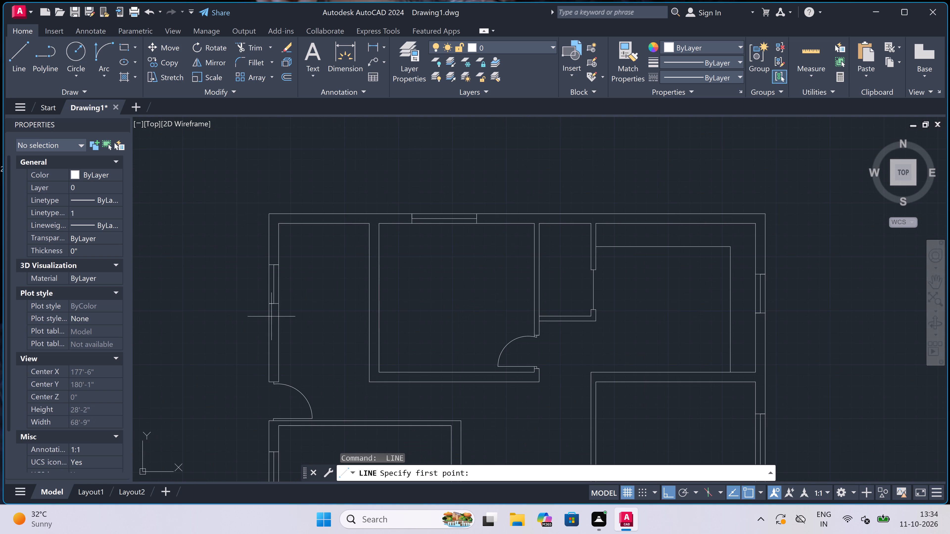
{"action": "left_click", "coordinate": [559, 308]}
{"action": "left_click", "coordinate": [234, 311]}
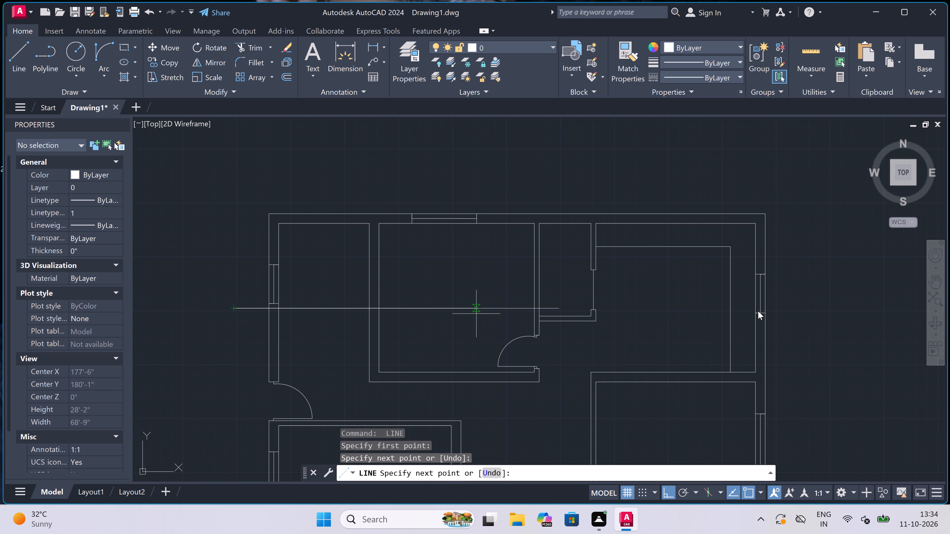
{"action": "left_click", "coordinate": [816, 302]}
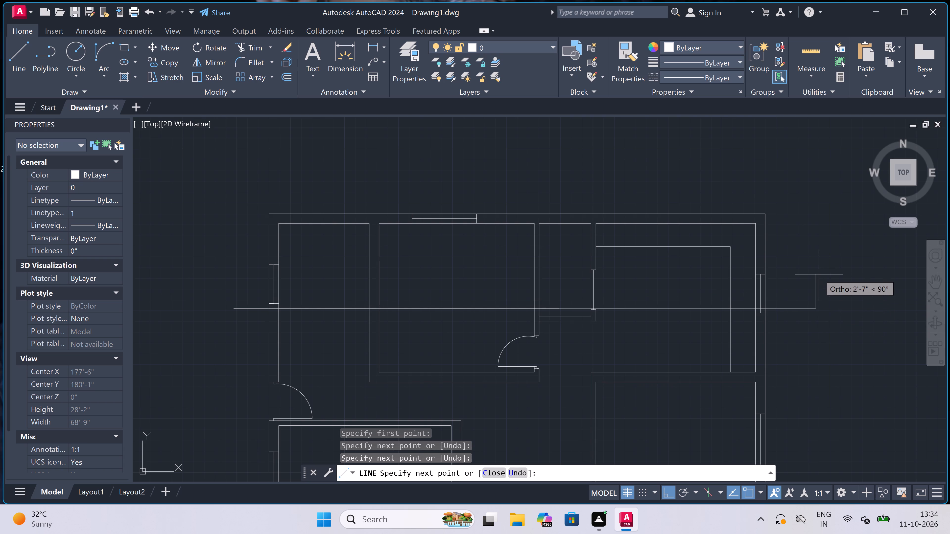
{"action": "left_click", "coordinate": [818, 274]}
{"action": "key", "text": "Escape"}
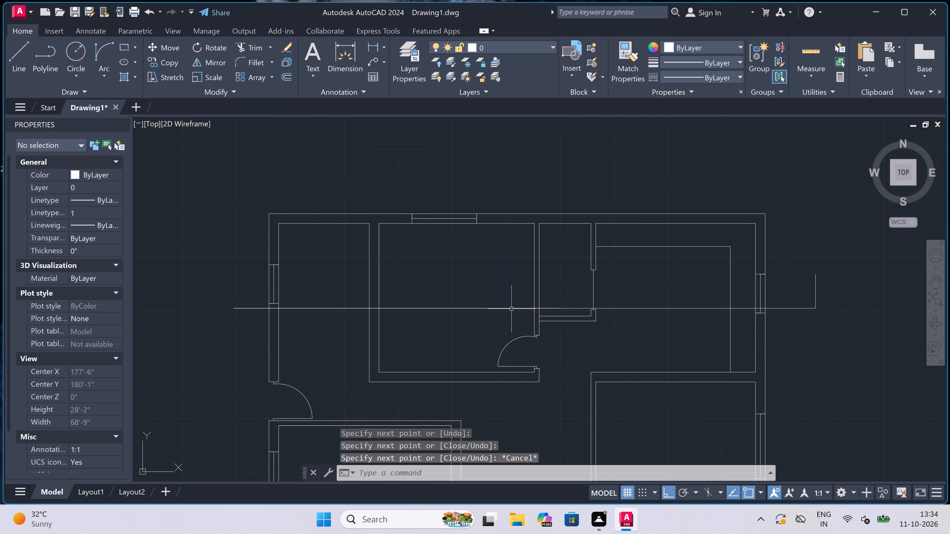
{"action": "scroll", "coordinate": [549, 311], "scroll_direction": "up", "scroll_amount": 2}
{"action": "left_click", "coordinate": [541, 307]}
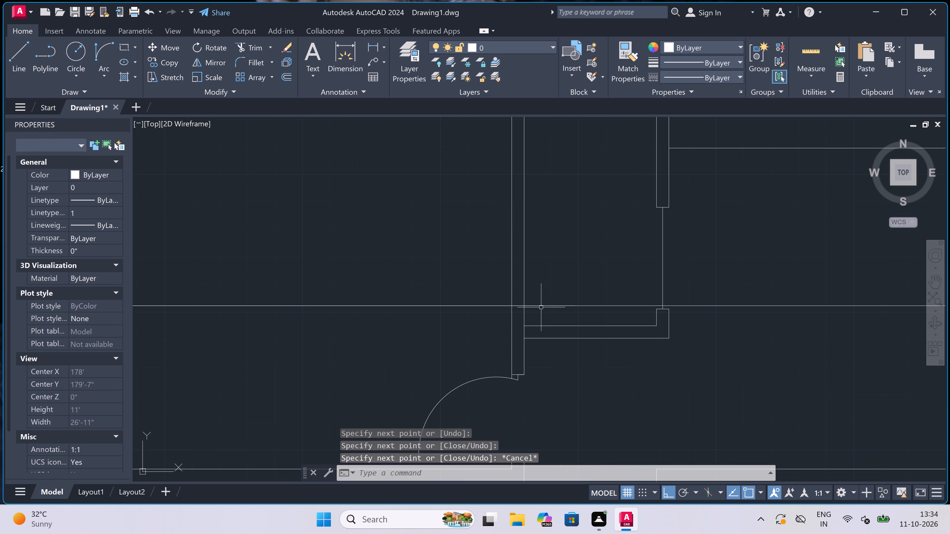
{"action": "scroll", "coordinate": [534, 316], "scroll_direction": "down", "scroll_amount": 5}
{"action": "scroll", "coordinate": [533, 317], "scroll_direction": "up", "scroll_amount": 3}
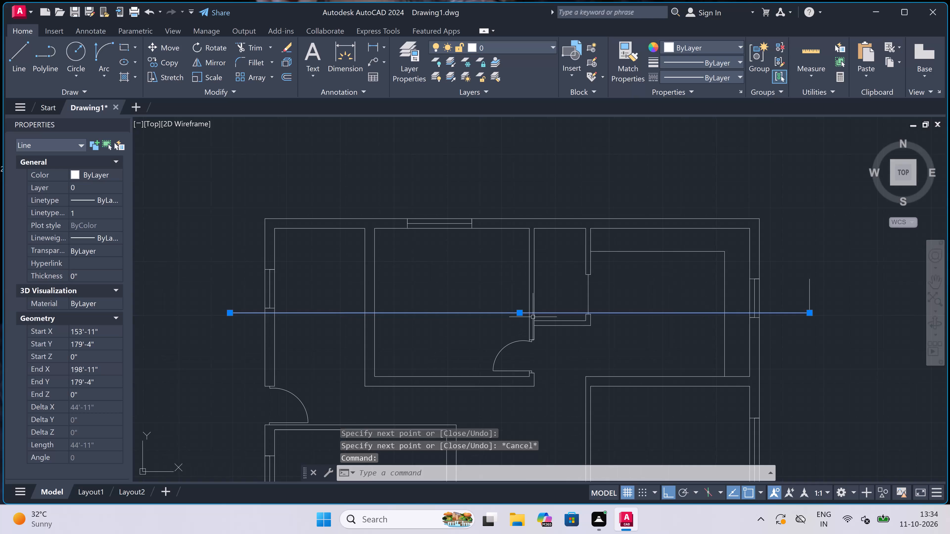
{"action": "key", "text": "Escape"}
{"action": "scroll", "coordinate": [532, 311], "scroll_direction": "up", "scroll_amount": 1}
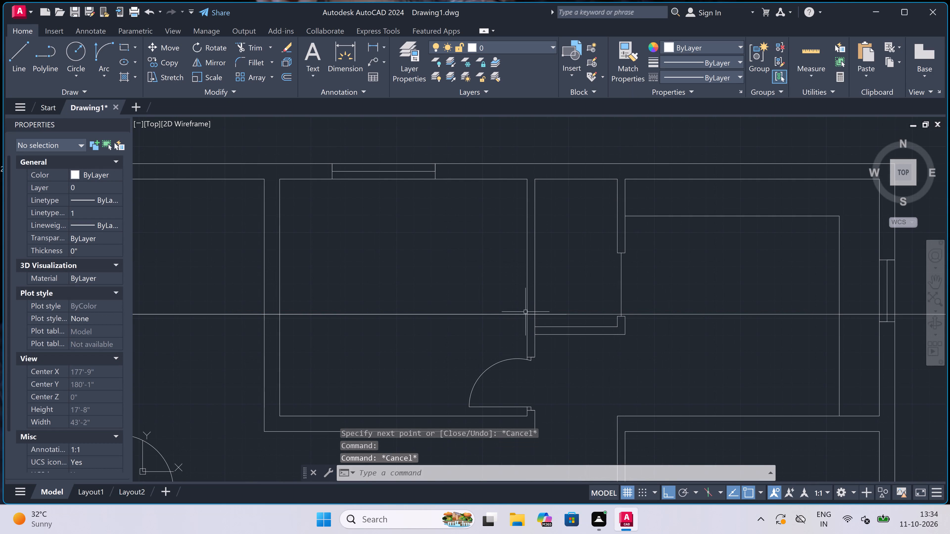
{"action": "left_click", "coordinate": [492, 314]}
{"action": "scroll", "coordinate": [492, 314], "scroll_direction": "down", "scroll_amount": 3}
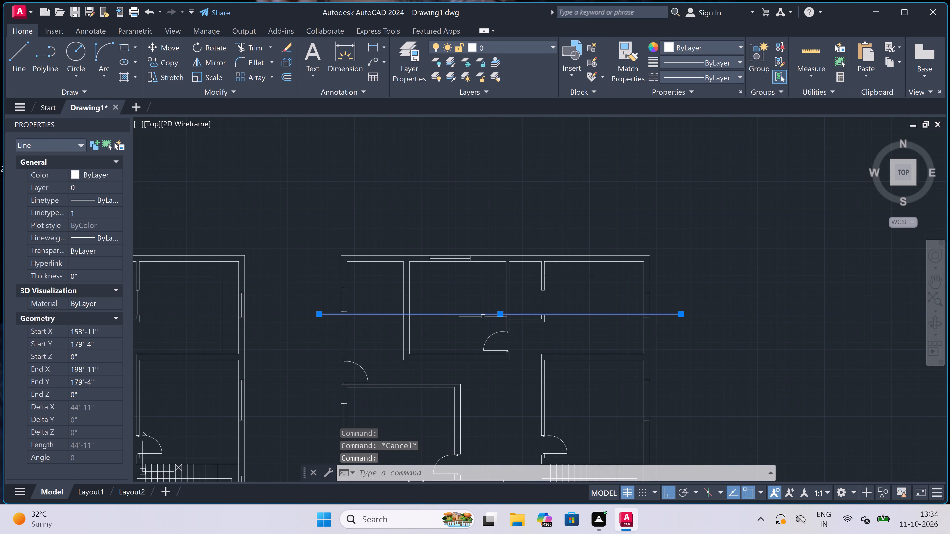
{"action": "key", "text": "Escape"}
Place a multiline text label "A" above the section line's right end tick.
{"action": "scroll", "coordinate": [483, 316], "scroll_direction": "down", "scroll_amount": 3}
{"action": "scroll", "coordinate": [539, 309], "scroll_direction": "up", "scroll_amount": 2}
{"action": "scroll", "coordinate": [606, 293], "scroll_direction": "up", "scroll_amount": 1}
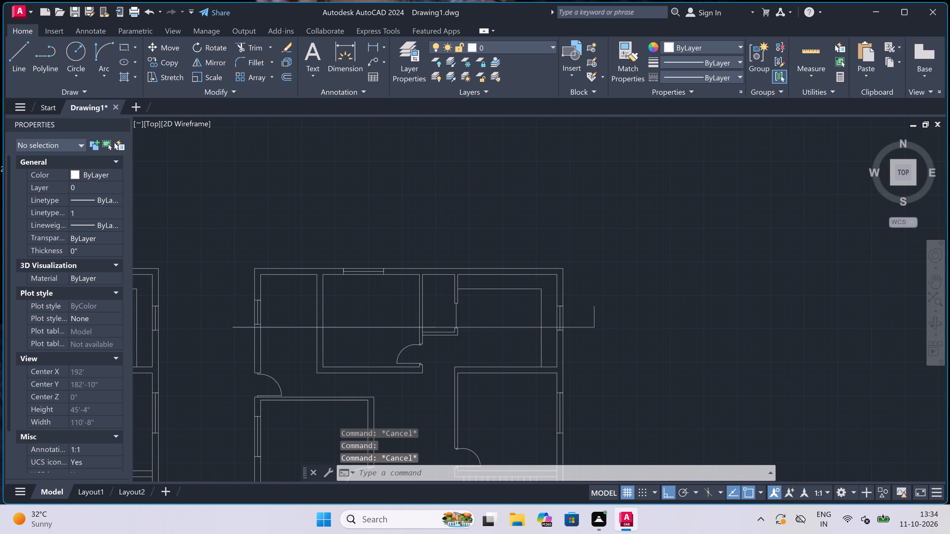
{"action": "scroll", "coordinate": [606, 293], "scroll_direction": "up", "scroll_amount": 1}
{"action": "type", "text": "mt"}
{"action": "key", "text": "space"}
{"action": "left_click_drag", "start_coordinate": [566, 294], "coordinate": [569, 296]}
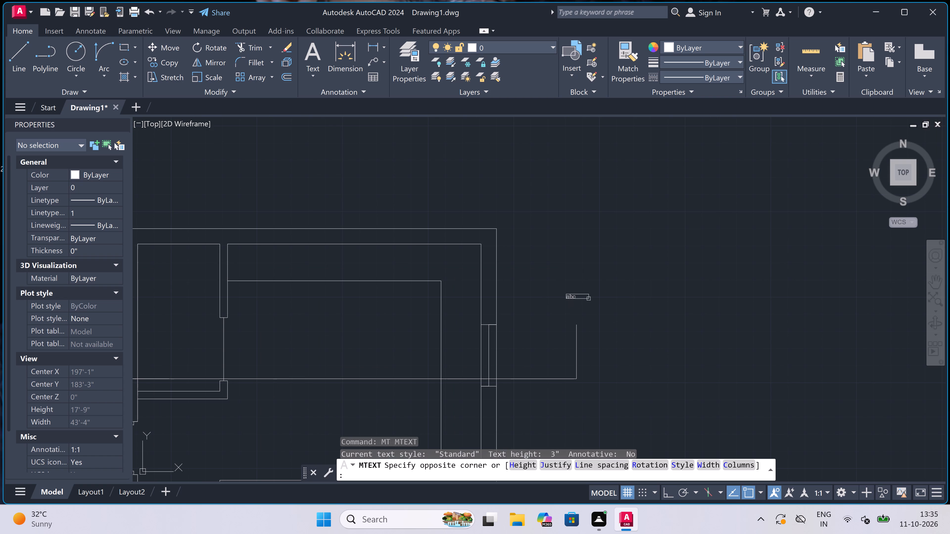
{"action": "left_click", "coordinate": [669, 306]}
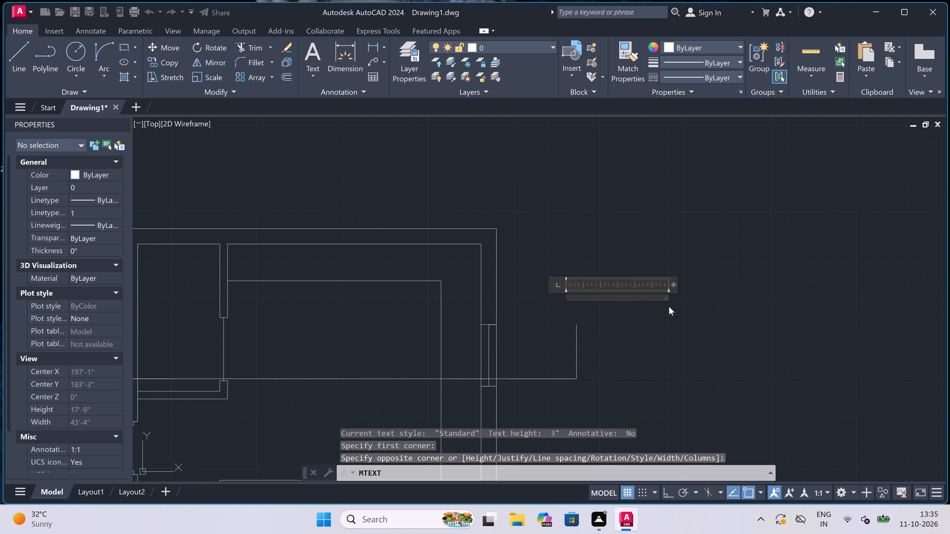
{"action": "key", "text": "a"}
{"action": "scroll", "coordinate": [574, 308], "scroll_direction": "up", "scroll_amount": 2}
{"action": "left_click", "coordinate": [545, 302]}
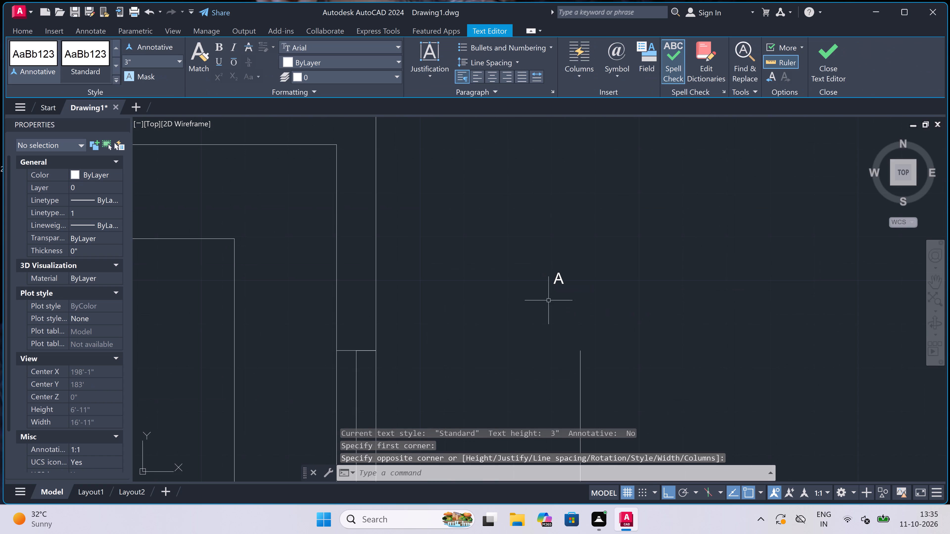
Set the text height of the "A" label to 1'.
{"action": "left_click_drag", "start_coordinate": [608, 257], "coordinate": [605, 262]}
{"action": "left_click", "coordinate": [507, 323]}
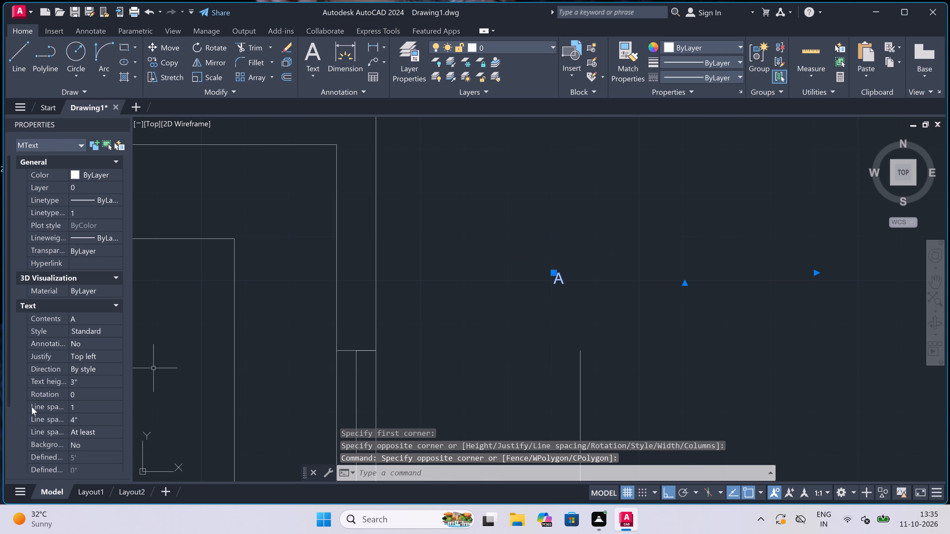
{"action": "left_click", "coordinate": [107, 384]}
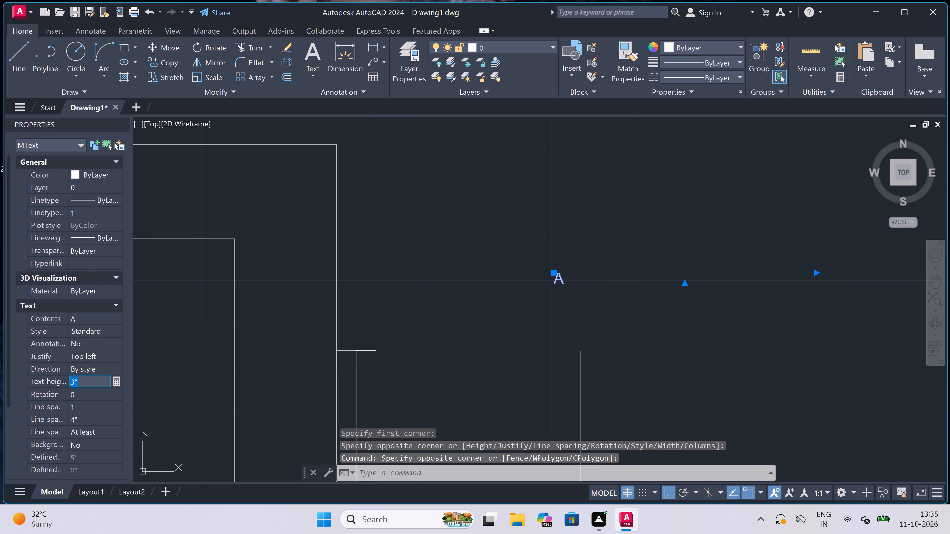
{"action": "key", "text": "BackSpace"}
{"action": "type", "text": "1'"}
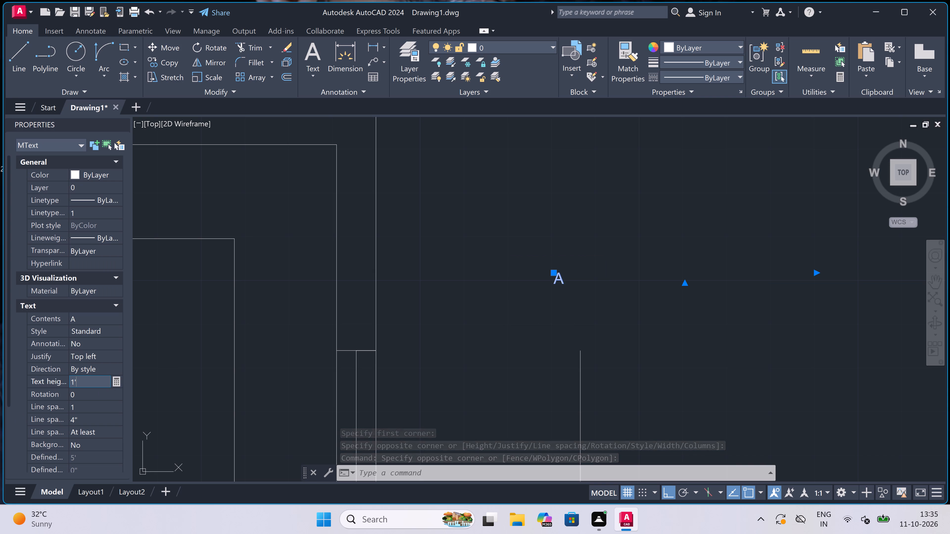
{"action": "left_click", "coordinate": [312, 368]}
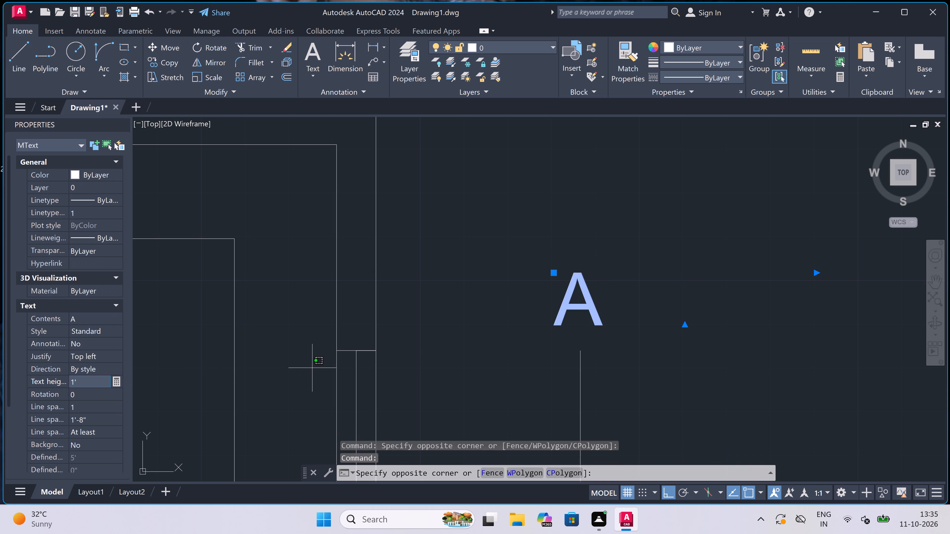
{"action": "key", "text": "Escape"}
{"action": "key", "text": "Escape"}
{"action": "scroll", "coordinate": [562, 291], "scroll_direction": "down", "scroll_amount": 5}
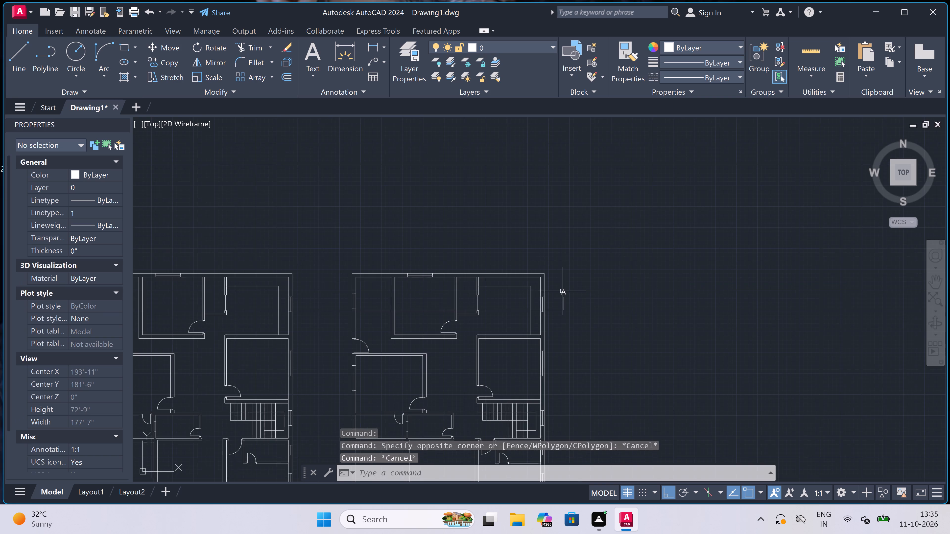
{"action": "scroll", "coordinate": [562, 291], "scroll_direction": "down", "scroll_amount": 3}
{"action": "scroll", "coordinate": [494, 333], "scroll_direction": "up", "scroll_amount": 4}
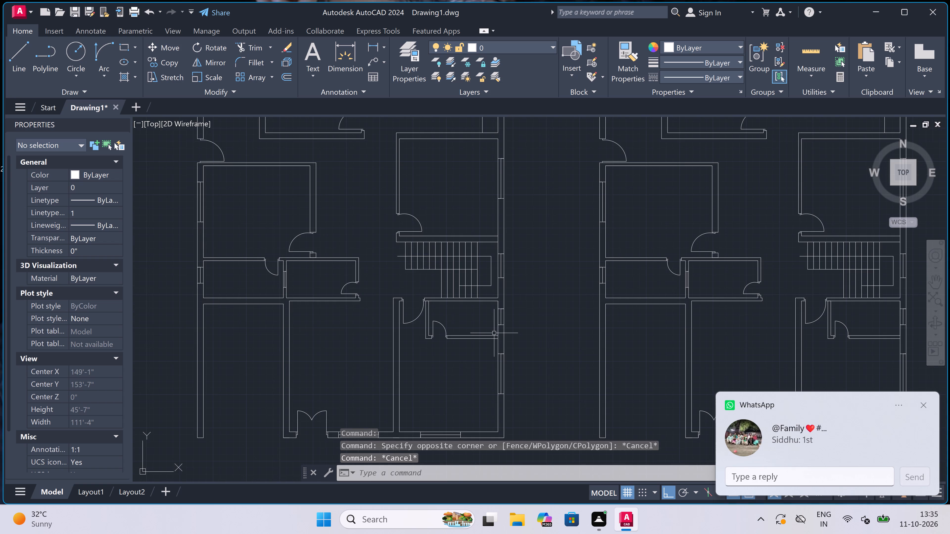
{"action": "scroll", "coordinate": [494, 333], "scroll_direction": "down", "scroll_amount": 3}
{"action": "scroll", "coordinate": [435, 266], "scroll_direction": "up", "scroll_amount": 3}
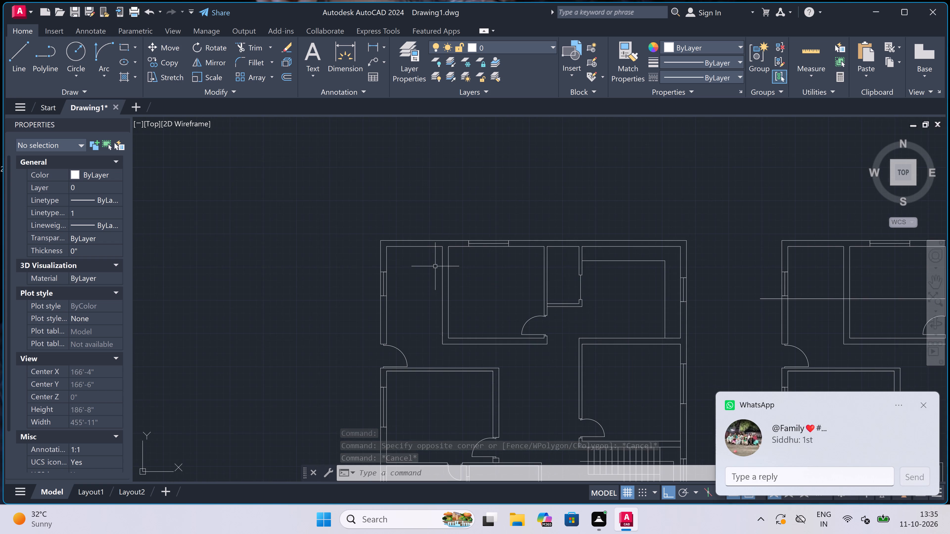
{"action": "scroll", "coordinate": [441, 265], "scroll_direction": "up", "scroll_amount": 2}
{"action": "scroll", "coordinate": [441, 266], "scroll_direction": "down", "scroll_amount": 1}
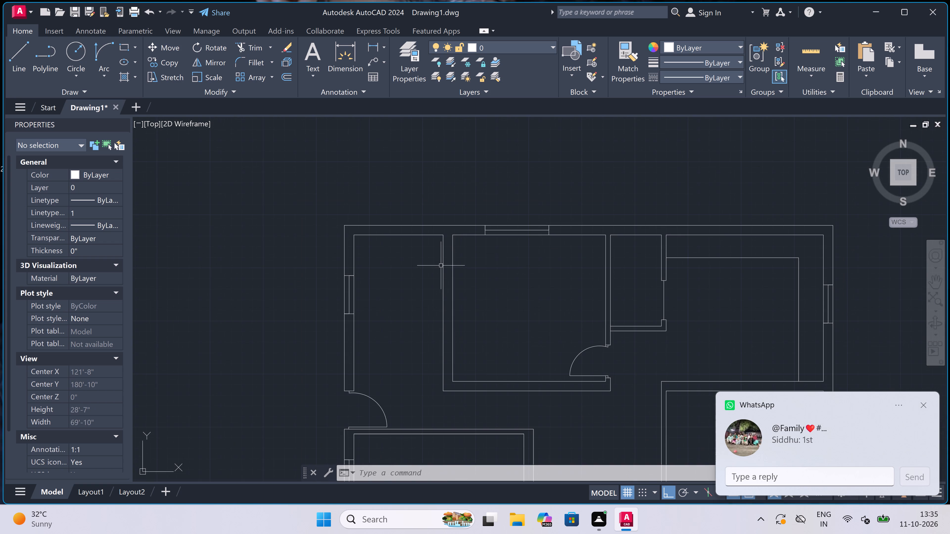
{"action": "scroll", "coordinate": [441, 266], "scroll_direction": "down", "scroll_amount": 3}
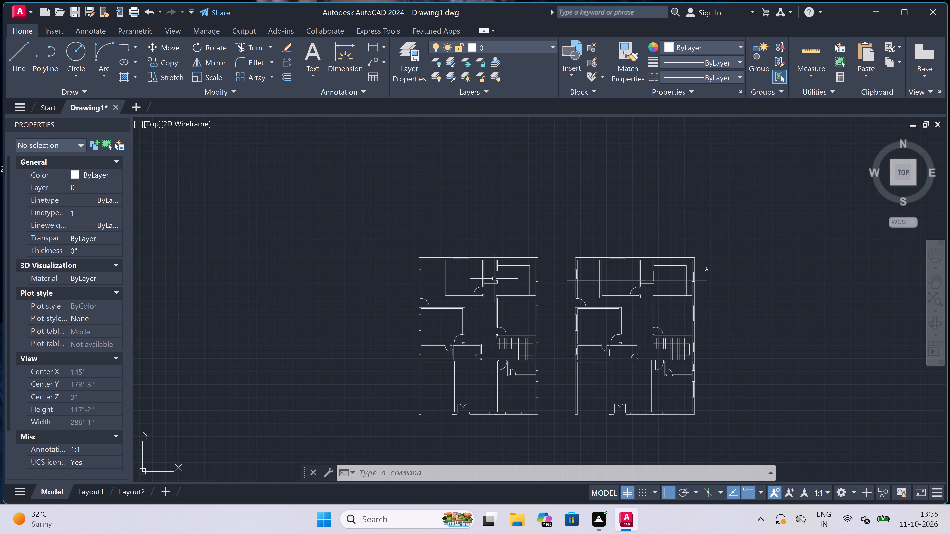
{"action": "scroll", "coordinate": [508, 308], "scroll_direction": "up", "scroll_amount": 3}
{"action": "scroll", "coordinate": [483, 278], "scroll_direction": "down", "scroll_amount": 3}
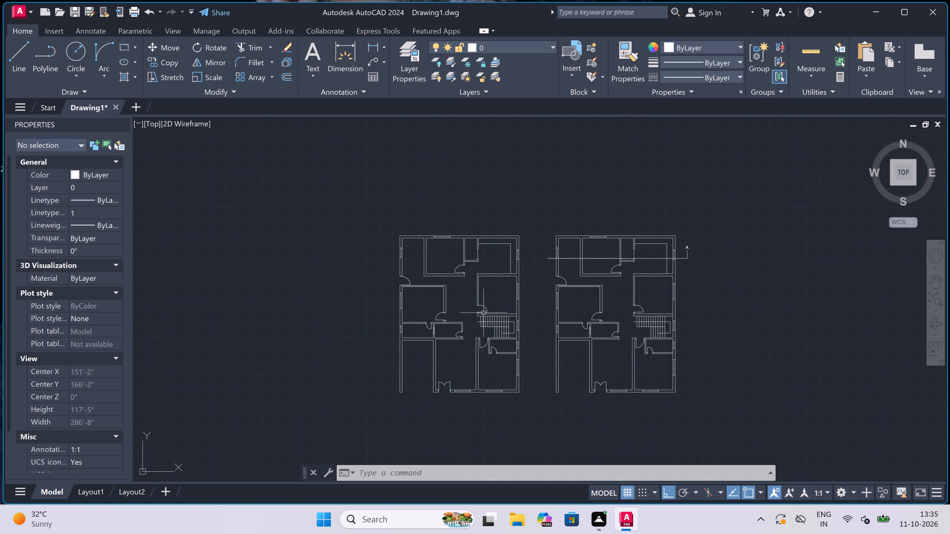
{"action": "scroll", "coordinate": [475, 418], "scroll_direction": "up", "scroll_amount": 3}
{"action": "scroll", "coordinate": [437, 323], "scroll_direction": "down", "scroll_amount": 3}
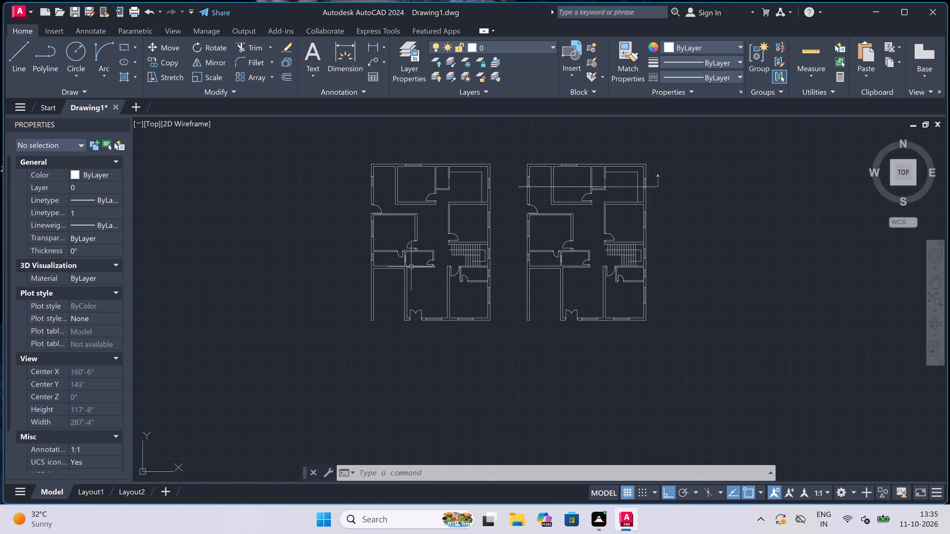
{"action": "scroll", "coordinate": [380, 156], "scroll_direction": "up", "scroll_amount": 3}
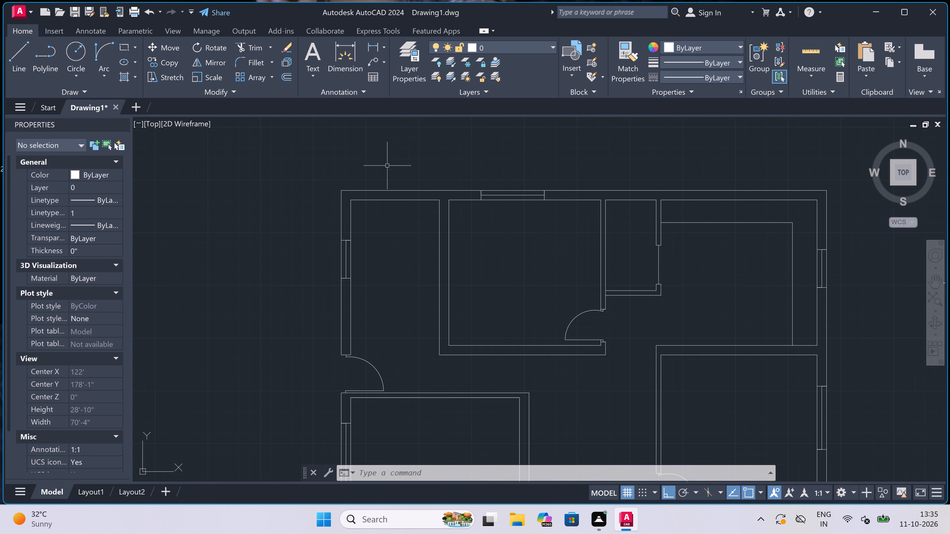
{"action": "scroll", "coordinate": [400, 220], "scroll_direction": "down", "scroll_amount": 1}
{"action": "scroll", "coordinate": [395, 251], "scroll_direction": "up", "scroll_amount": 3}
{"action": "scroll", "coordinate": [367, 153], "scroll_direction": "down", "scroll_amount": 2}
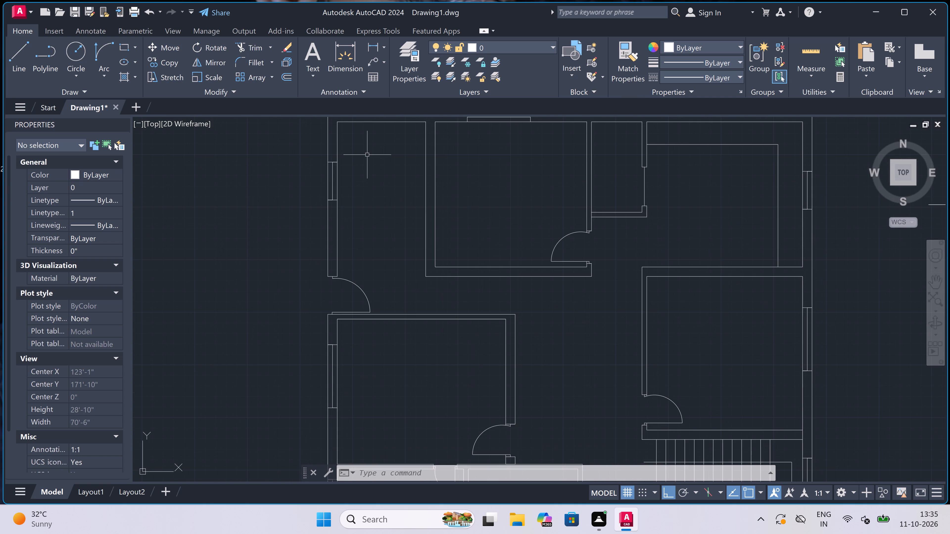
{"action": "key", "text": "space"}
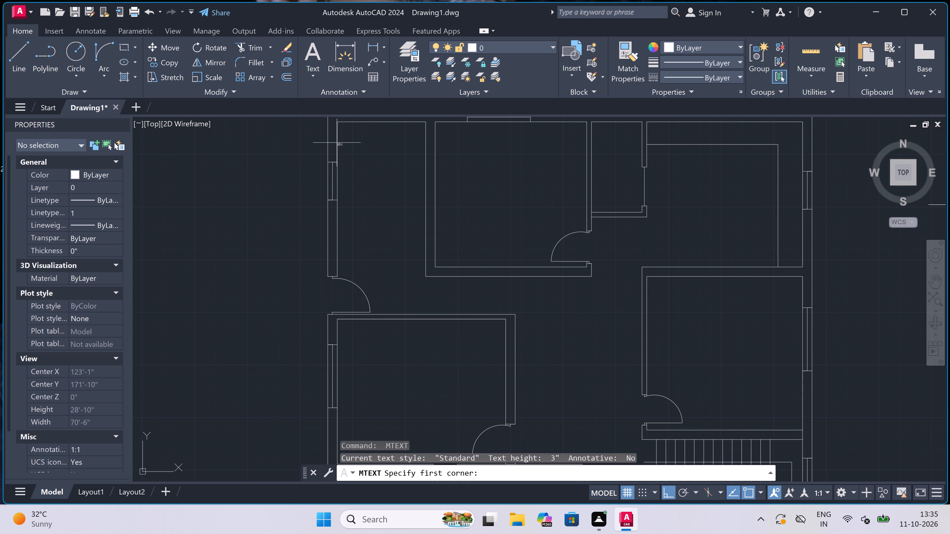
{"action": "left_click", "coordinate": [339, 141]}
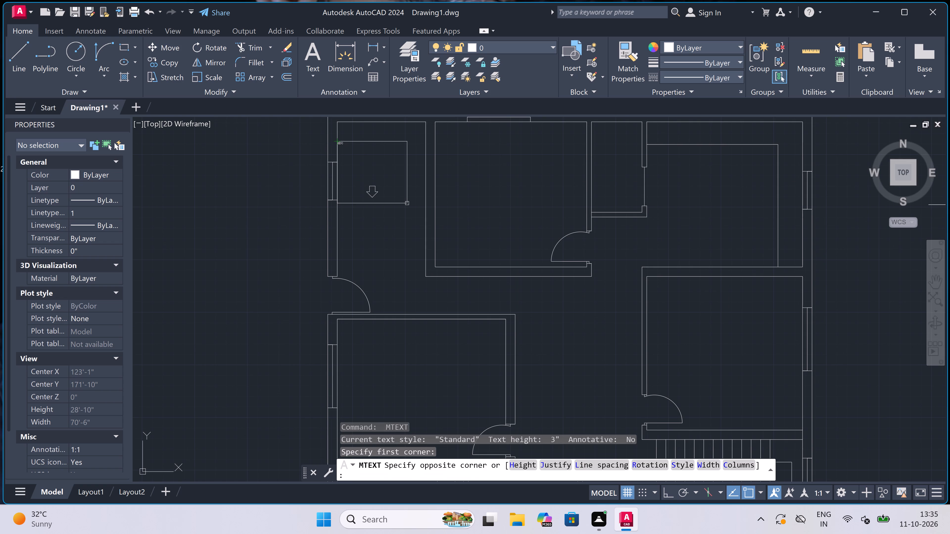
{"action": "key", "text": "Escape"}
Draw a horizontal line across the original plan's upper-left room, wall to wall, a short distance below the top wall.
{"action": "scroll", "coordinate": [407, 204], "scroll_direction": "down", "scroll_amount": 4}
{"action": "scroll", "coordinate": [403, 180], "scroll_direction": "up", "scroll_amount": 4}
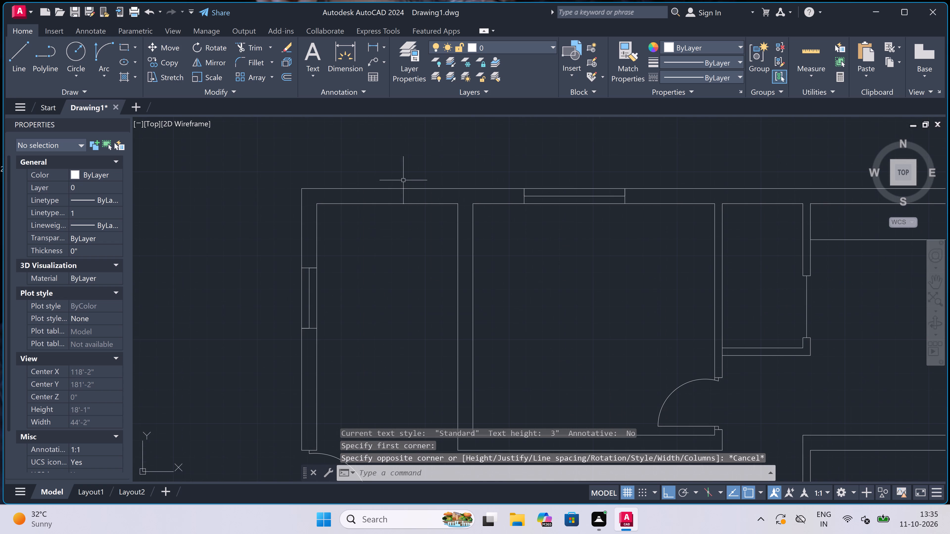
{"action": "key", "text": "l"}
{"action": "key", "text": "space"}
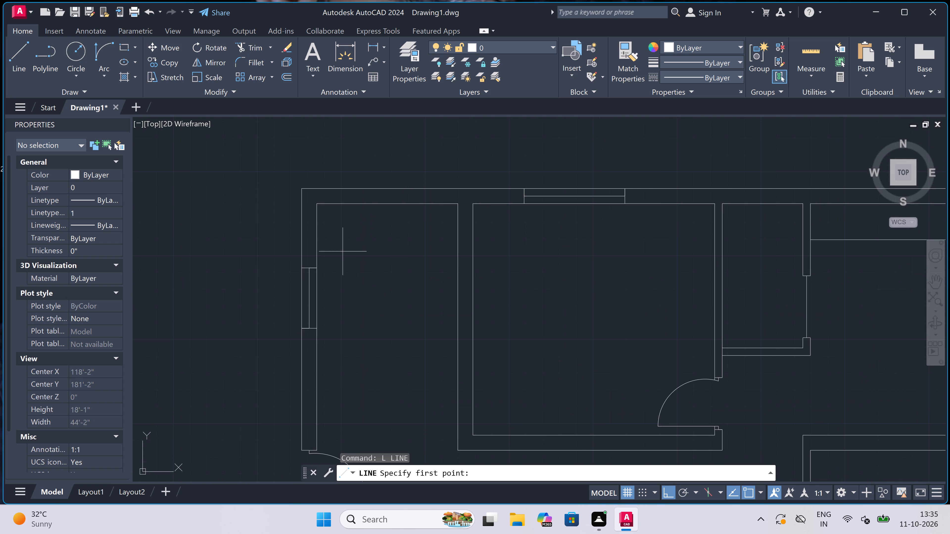
{"action": "left_click", "coordinate": [323, 235]}
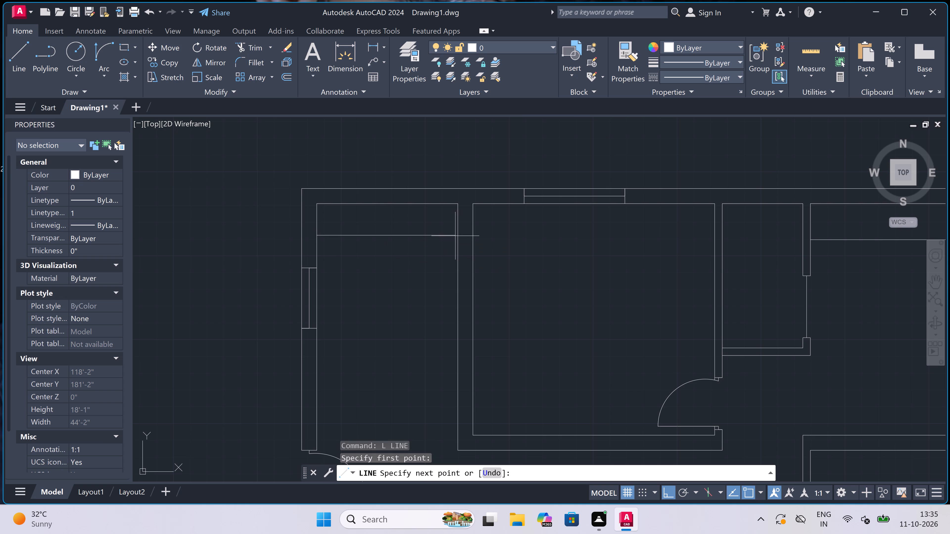
{"action": "left_click", "coordinate": [461, 237]}
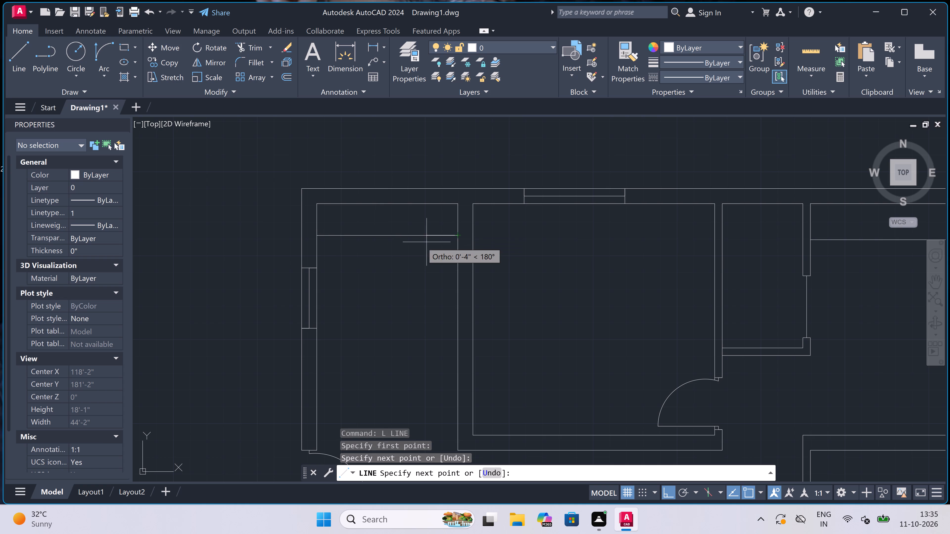
{"action": "key", "text": "Escape"}
Place a two-line multiline text label "POOJA" / "7'0"x15'2"" in the original plan's upper-left room, beside the left wall below the window.
{"action": "scroll", "coordinate": [400, 215], "scroll_direction": "down", "scroll_amount": 5}
{"action": "scroll", "coordinate": [451, 225], "scroll_direction": "up", "scroll_amount": 3}
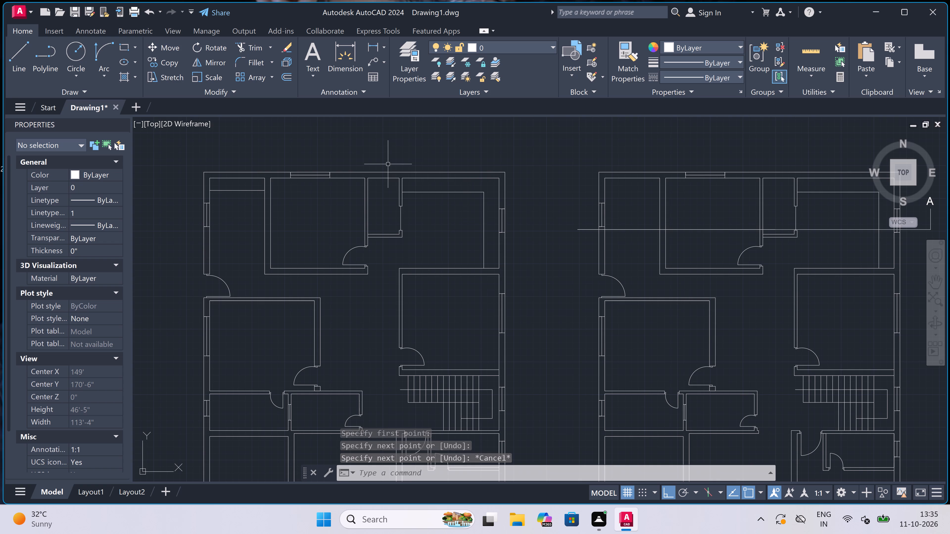
{"action": "scroll", "coordinate": [463, 230], "scroll_direction": "down", "scroll_amount": 2}
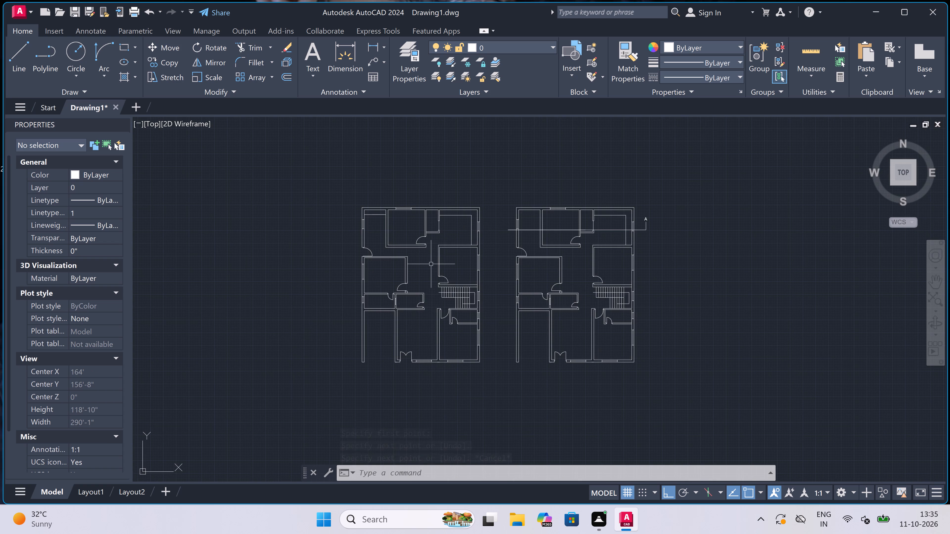
{"action": "scroll", "coordinate": [399, 229], "scroll_direction": "up", "scroll_amount": 3}
{"action": "scroll", "coordinate": [401, 232], "scroll_direction": "down", "scroll_amount": 3}
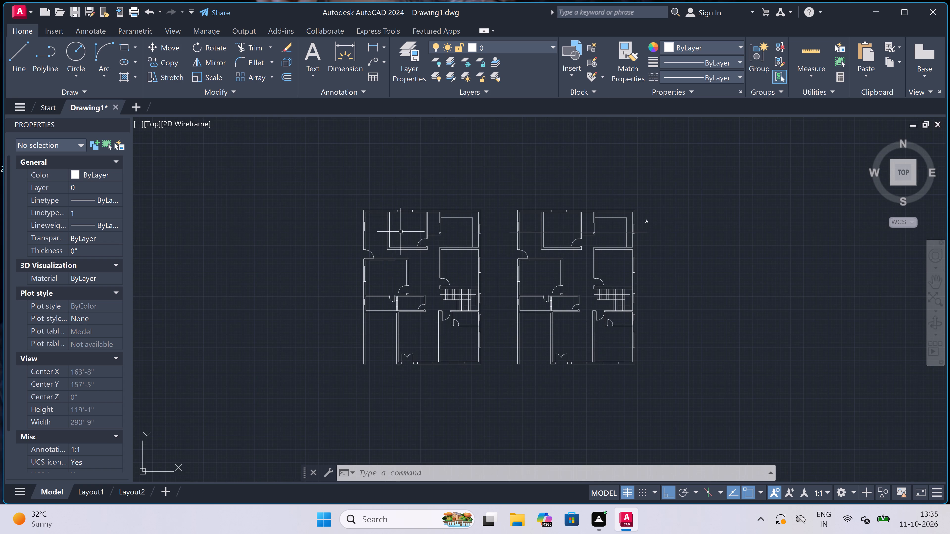
{"action": "key", "text": "Escape"}
{"action": "scroll", "coordinate": [384, 220], "scroll_direction": "up", "scroll_amount": 4}
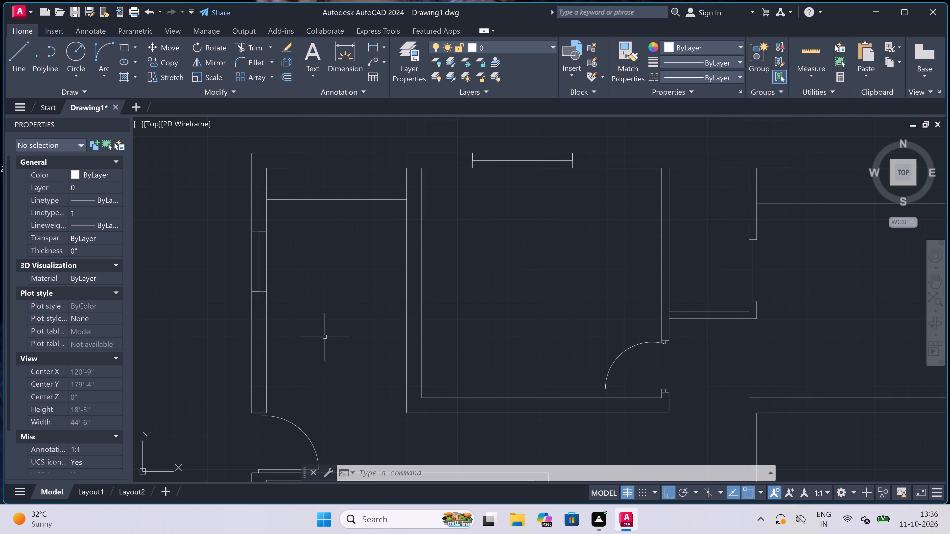
{"action": "type", "text": "MT"}
{"action": "key", "text": "space"}
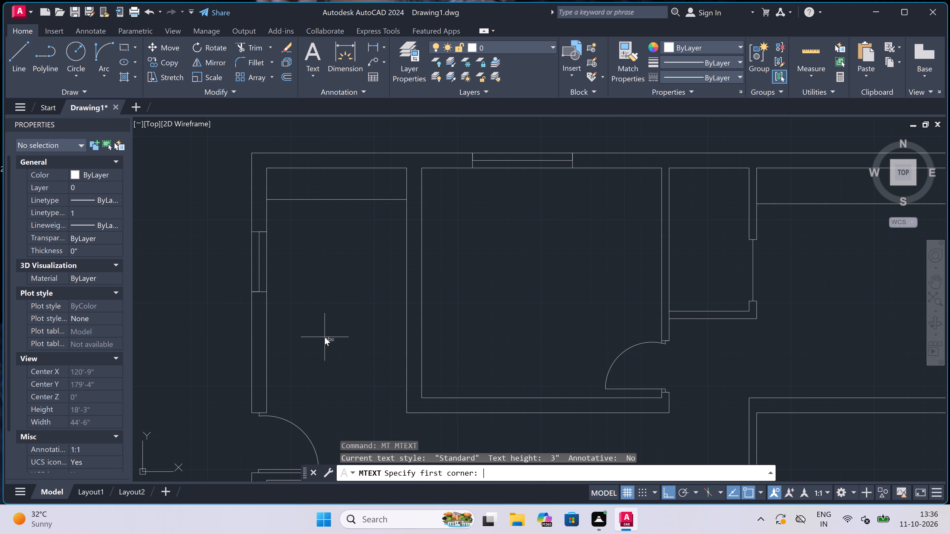
{"action": "scroll", "coordinate": [304, 338], "scroll_direction": "up", "scroll_amount": 1}
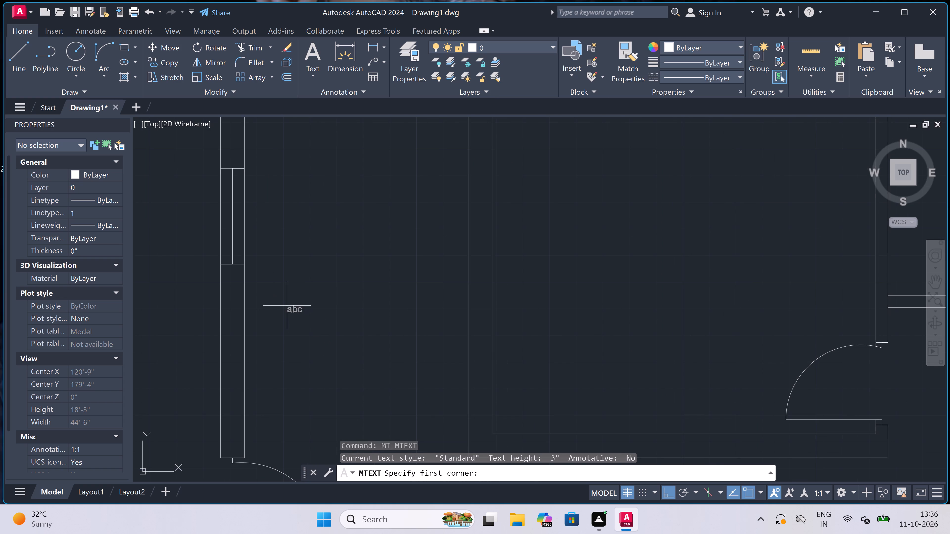
{"action": "left_click", "coordinate": [279, 305]}
{"action": "left_click", "coordinate": [813, 311]}
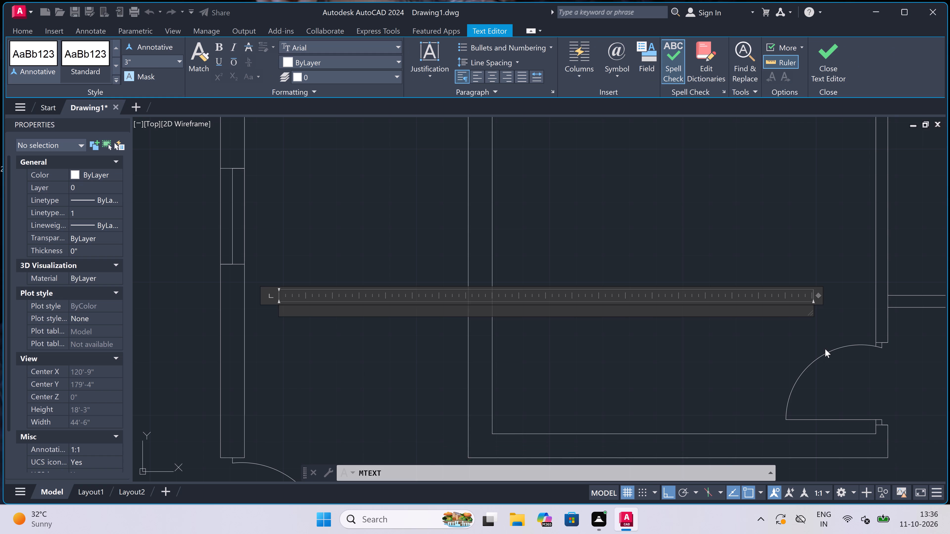
{"action": "type", "text": "POOJA"}
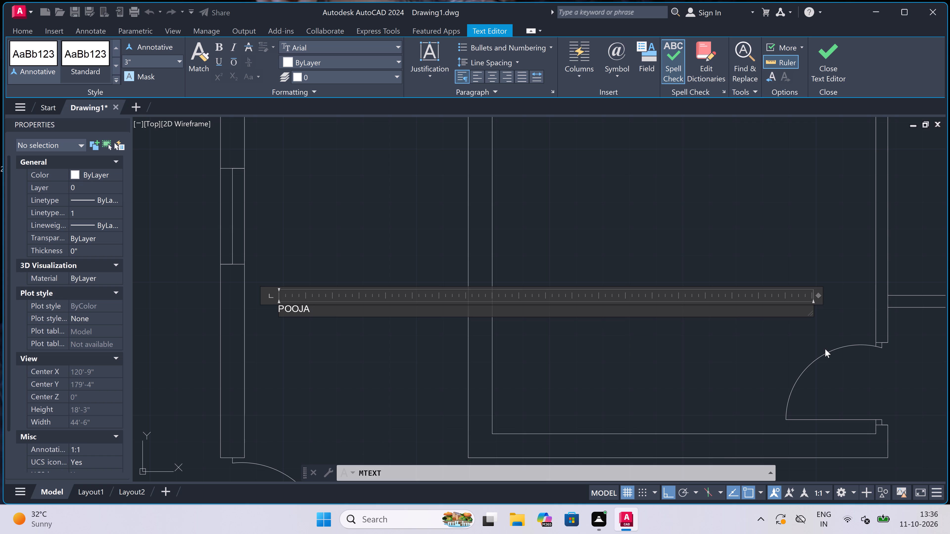
{"action": "key", "text": "Return"}
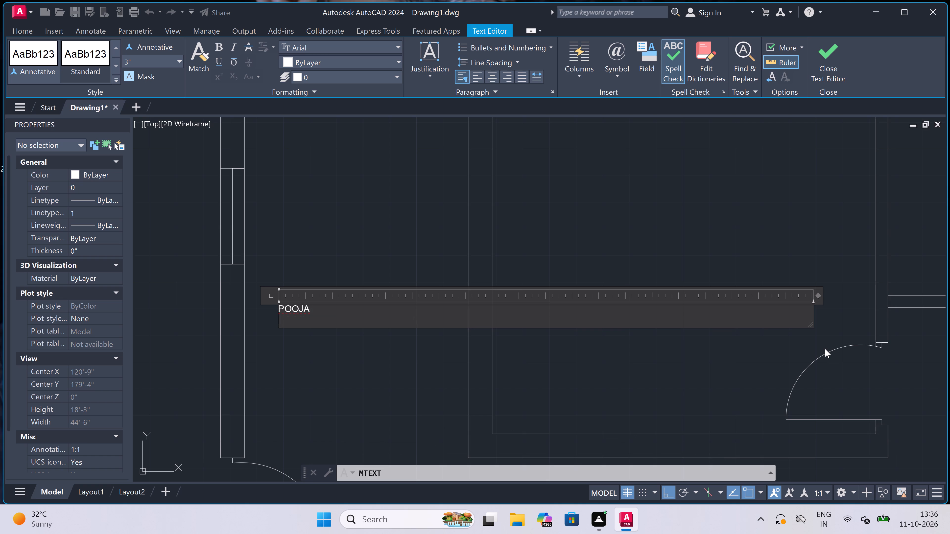
{"action": "type", "text": "7'0"}
{"action": "type", "text": "\"x"}
{"action": "type", "text": "15'"}
{"action": "key", "text": "2"}
{"action": "key", "text": "shift+quotedbl"}
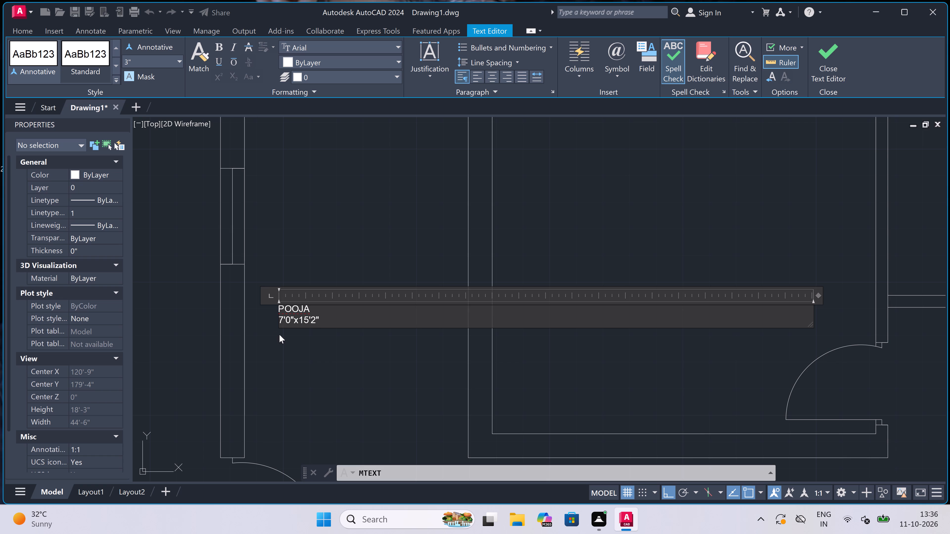
{"action": "left_click", "coordinate": [280, 336]}
Place a two-line multiline text label "BEDROOM" / "12'0"x11'6"" near the lower-left corner of the room beside POOJA in the original plan.
{"action": "scroll", "coordinate": [300, 300], "scroll_direction": "down", "scroll_amount": 5}
{"action": "scroll", "coordinate": [327, 281], "scroll_direction": "up", "scroll_amount": 1}
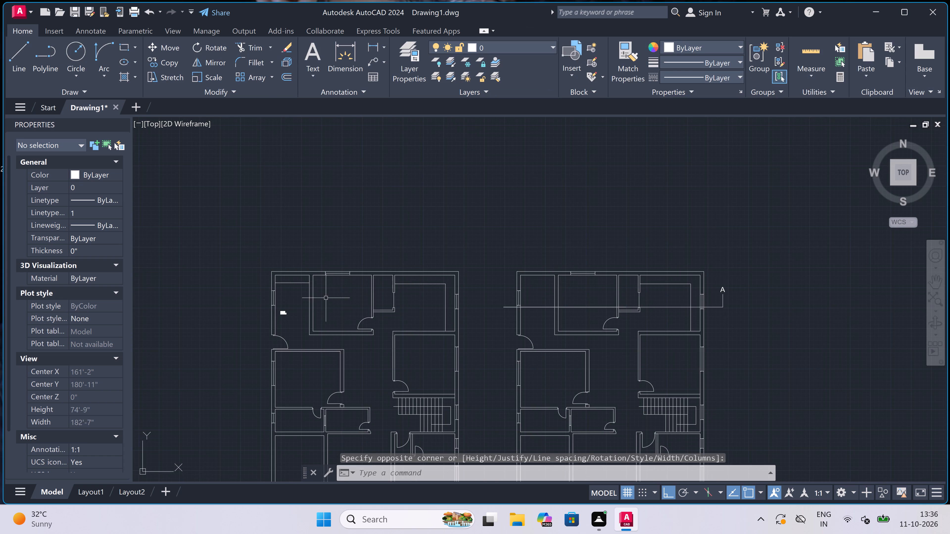
{"action": "scroll", "coordinate": [326, 309], "scroll_direction": "up", "scroll_amount": 3}
{"action": "scroll", "coordinate": [325, 381], "scroll_direction": "up", "scroll_amount": 1}
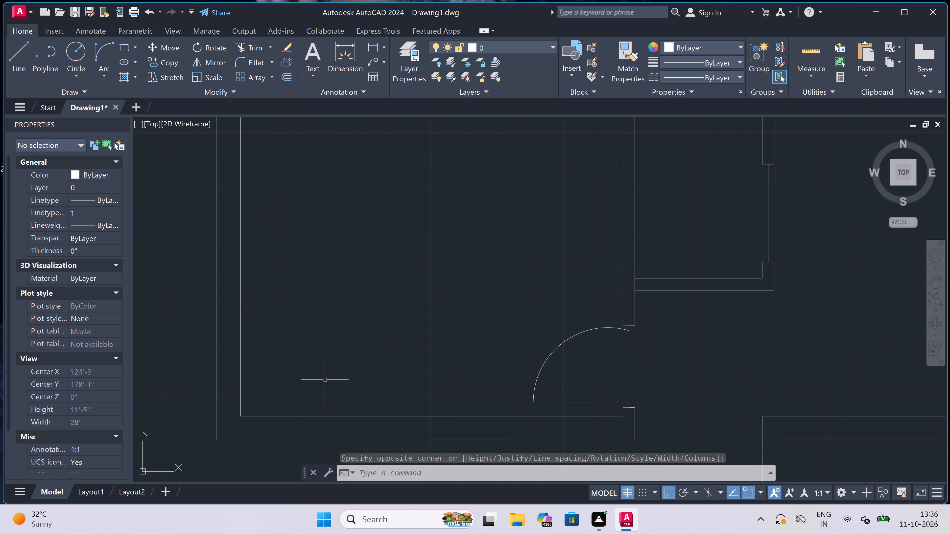
{"action": "key", "text": "space"}
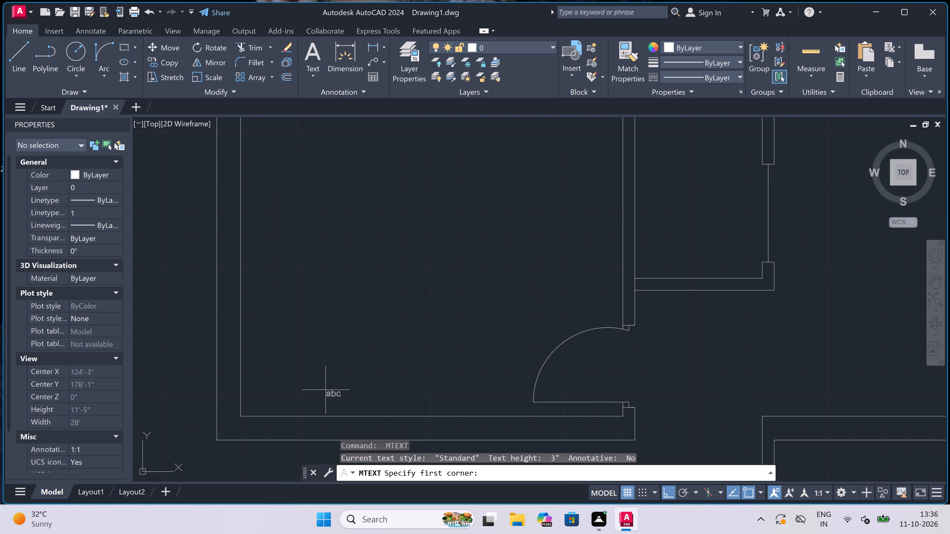
{"action": "left_click", "coordinate": [280, 377]}
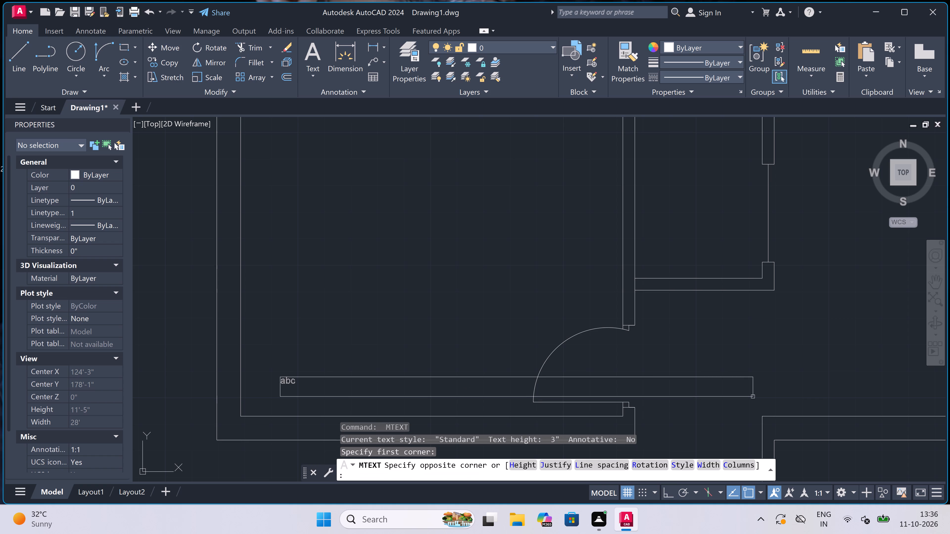
{"action": "left_click", "coordinate": [745, 397]}
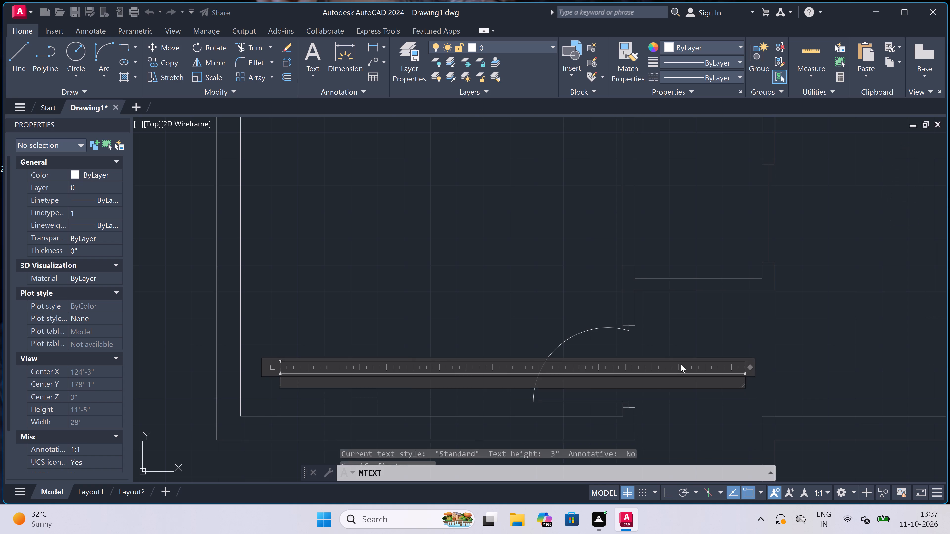
{"action": "scroll", "coordinate": [681, 364], "scroll_direction": "down", "scroll_amount": 1}
{"action": "scroll", "coordinate": [472, 377], "scroll_direction": "up", "scroll_amount": 3}
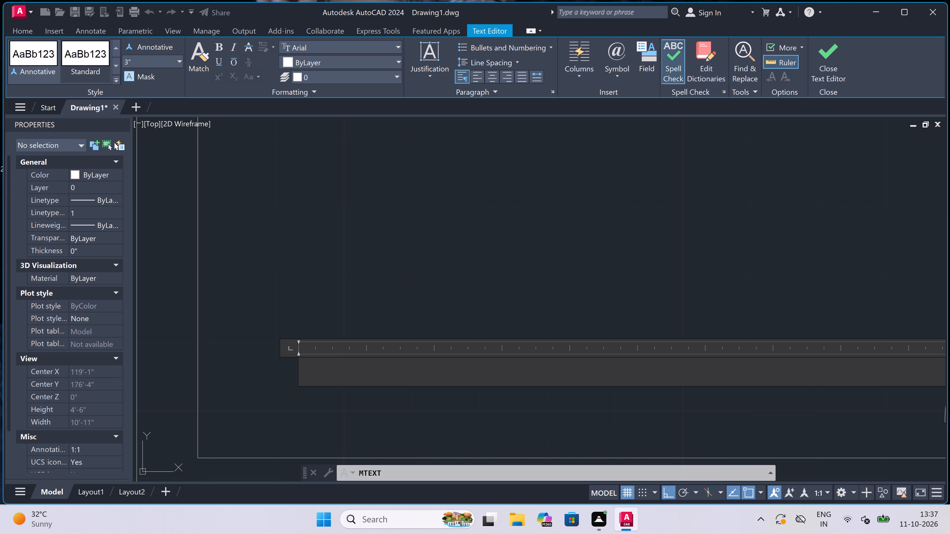
{"action": "left_click", "coordinate": [472, 377]}
{"action": "scroll", "coordinate": [571, 149], "scroll_direction": "down", "scroll_amount": 3}
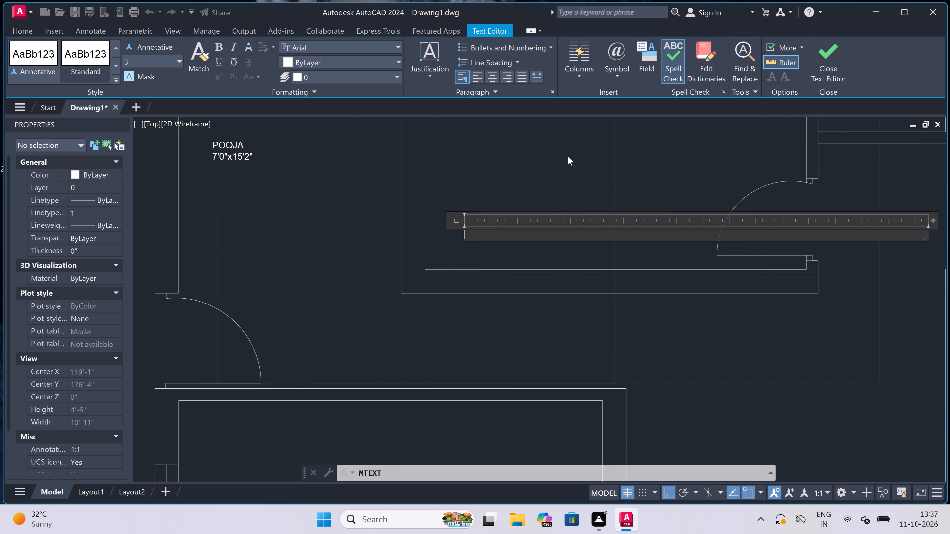
{"action": "scroll", "coordinate": [509, 234], "scroll_direction": "down", "scroll_amount": 2}
{"action": "scroll", "coordinate": [521, 204], "scroll_direction": "up", "scroll_amount": 4}
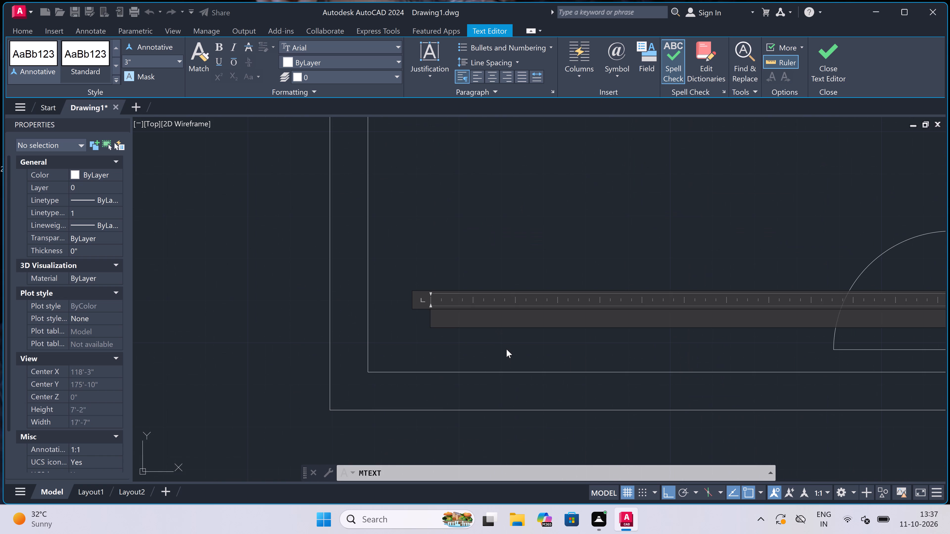
{"action": "type", "text": "BEDROOM"}
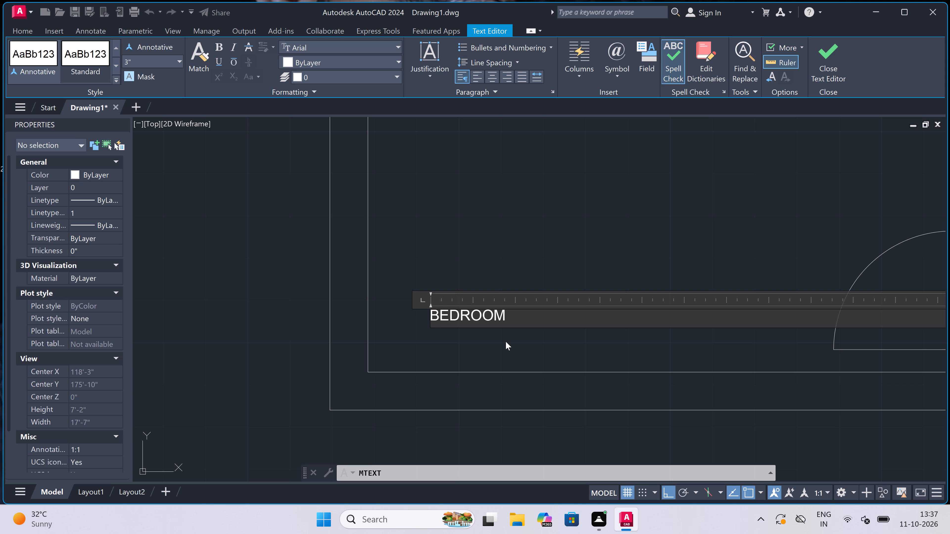
{"action": "key", "text": "Return"}
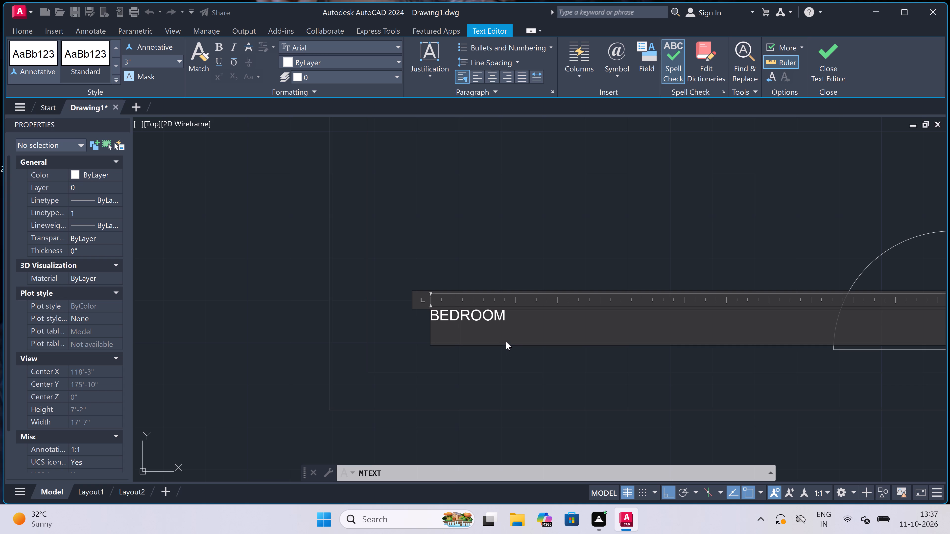
{"action": "type", "text": "12'"}
{"action": "key", "text": "0"}
{"action": "key", "text": "x"}
{"action": "type", "text": "11'6\""}
{"action": "left_click", "coordinate": [485, 275]}
Place a two-line multiline text label "STORE" / "4'0"7'2"" in the narrow room adjoining the bedroom in the original plan.
{"action": "scroll", "coordinate": [485, 274], "scroll_direction": "down", "scroll_amount": 8}
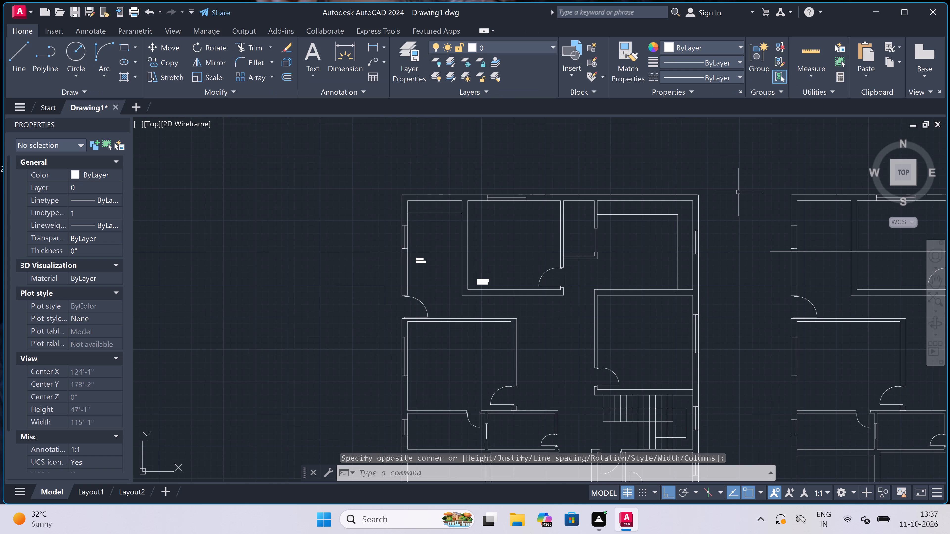
{"action": "scroll", "coordinate": [578, 227], "scroll_direction": "up", "scroll_amount": 3}
{"action": "scroll", "coordinate": [580, 225], "scroll_direction": "down", "scroll_amount": 4}
{"action": "scroll", "coordinate": [592, 211], "scroll_direction": "up", "scroll_amount": 3}
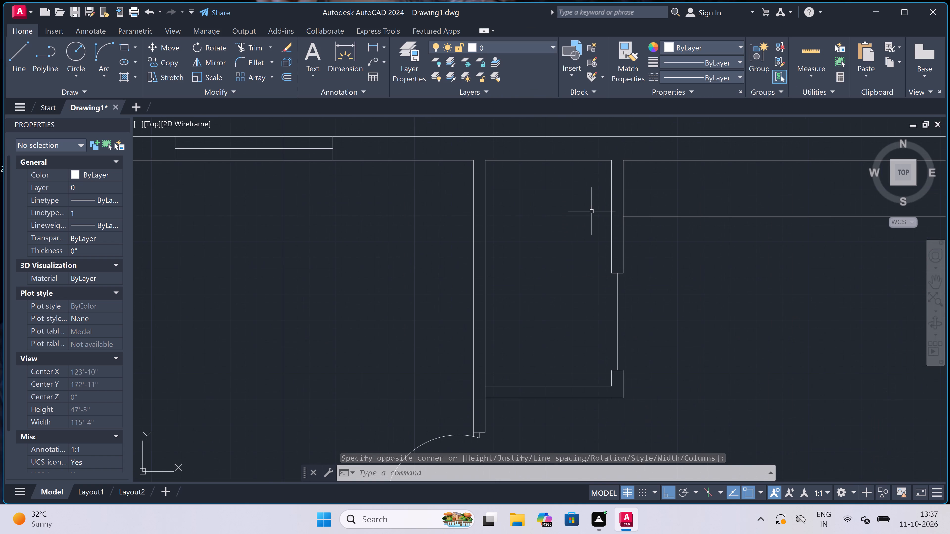
{"action": "key", "text": "space"}
{"action": "left_click_drag", "start_coordinate": [513, 300], "coordinate": [515, 300]}
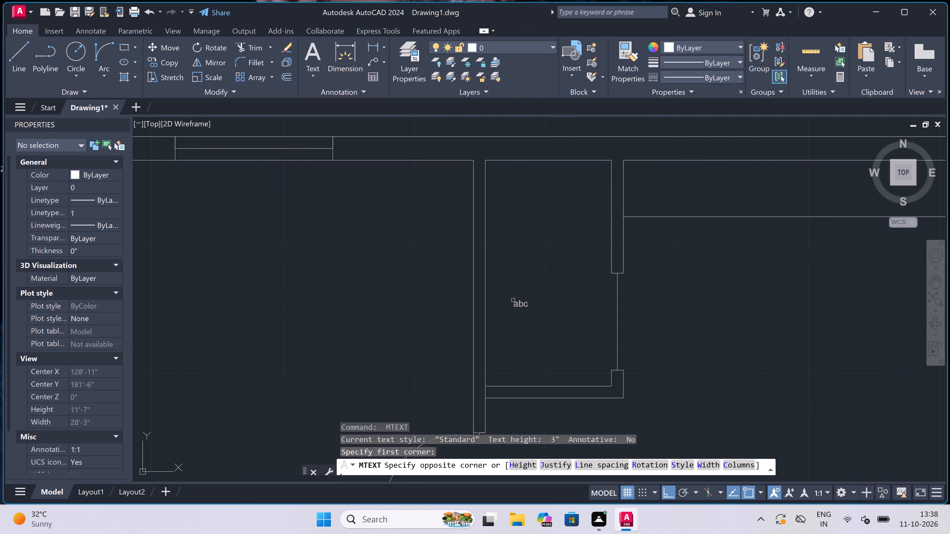
{"action": "left_click_drag", "start_coordinate": [515, 300], "coordinate": [515, 302]}
{"action": "left_click", "coordinate": [788, 294]}
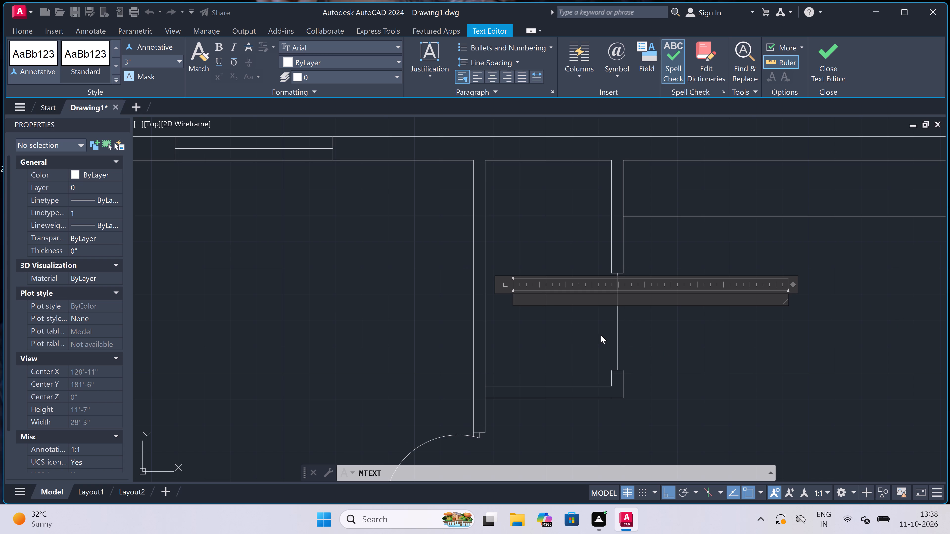
{"action": "type", "text": "SR"}
{"action": "key", "text": "o"}
{"action": "key", "text": "BackSpace"}
{"action": "key", "text": "BackSpace"}
{"action": "type", "text": "TORE"}
{"action": "key", "text": "Return"}
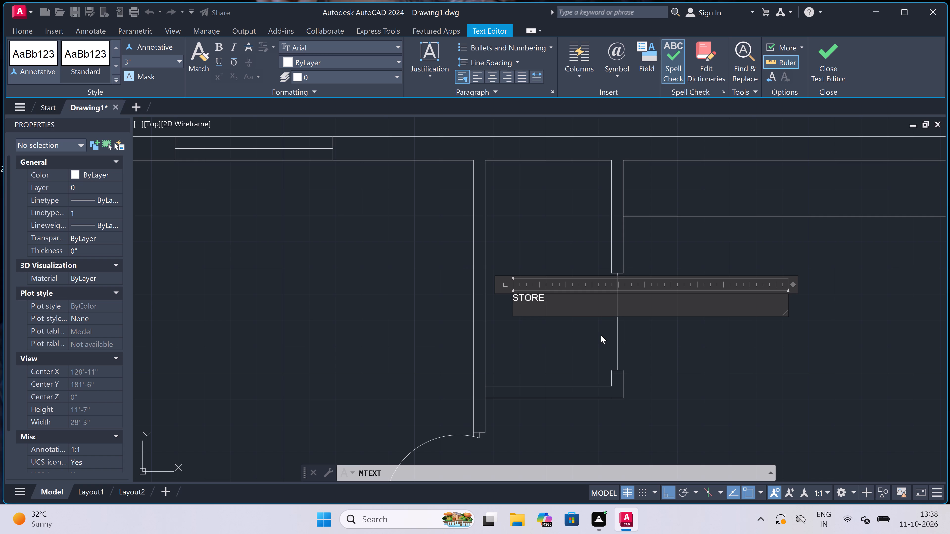
{"action": "type", "text": "4'0"}
{"action": "key", "text": "shift+quotedbl"}
{"action": "type", "text": "7'"}
{"action": "type", "text": "2\""}
{"action": "left_click", "coordinate": [537, 326]}
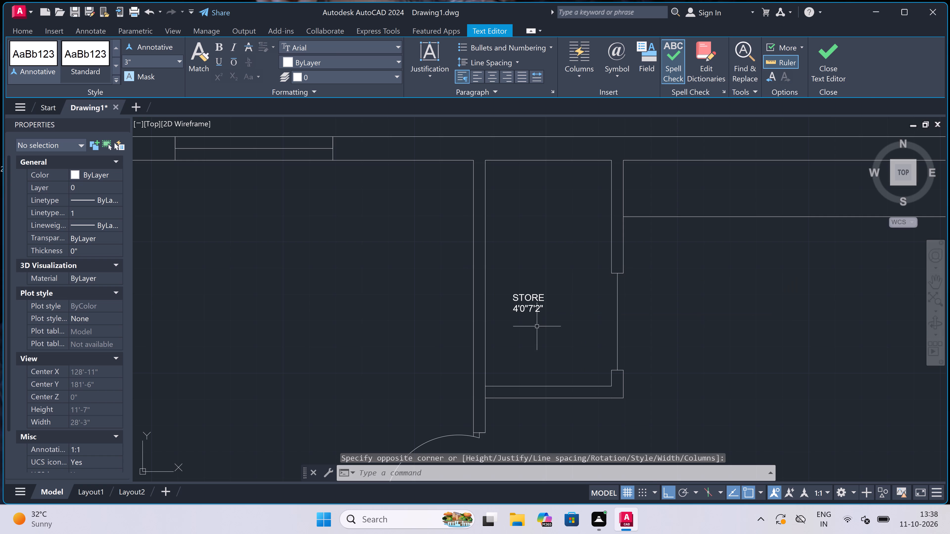
Place a two-line multiline text label "KITCHEN" / "12'4"x11'6"" in the original plan's upper-right room, beside the store.
{"action": "scroll", "coordinate": [537, 326], "scroll_direction": "down", "scroll_amount": 3}
{"action": "scroll", "coordinate": [599, 368], "scroll_direction": "up", "scroll_amount": 2}
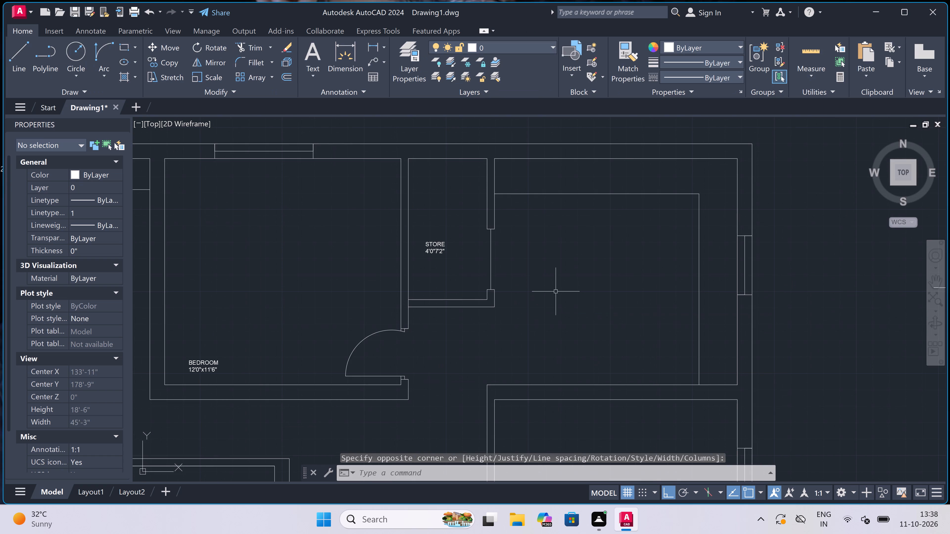
{"action": "key", "text": "space"}
{"action": "left_click_drag", "start_coordinate": [548, 276], "coordinate": [560, 277]}
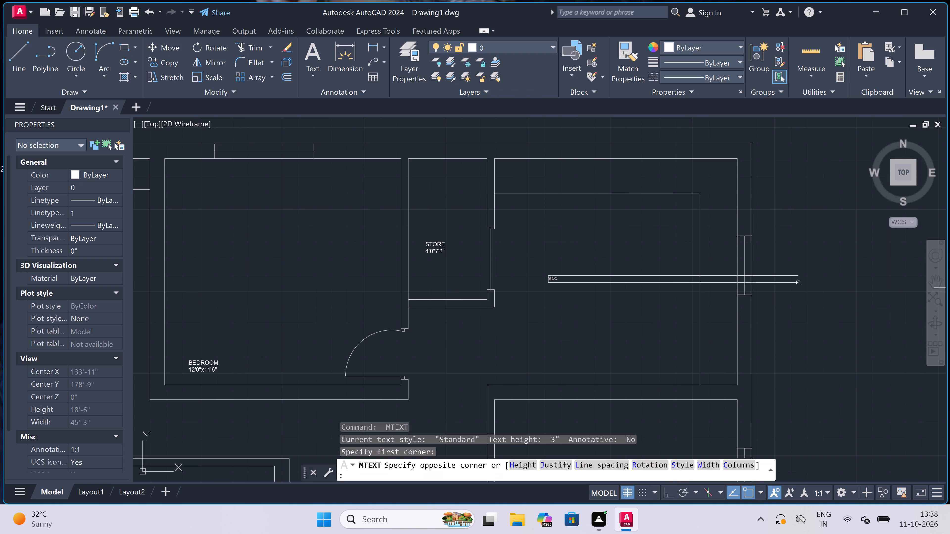
{"action": "left_click", "coordinate": [798, 283]}
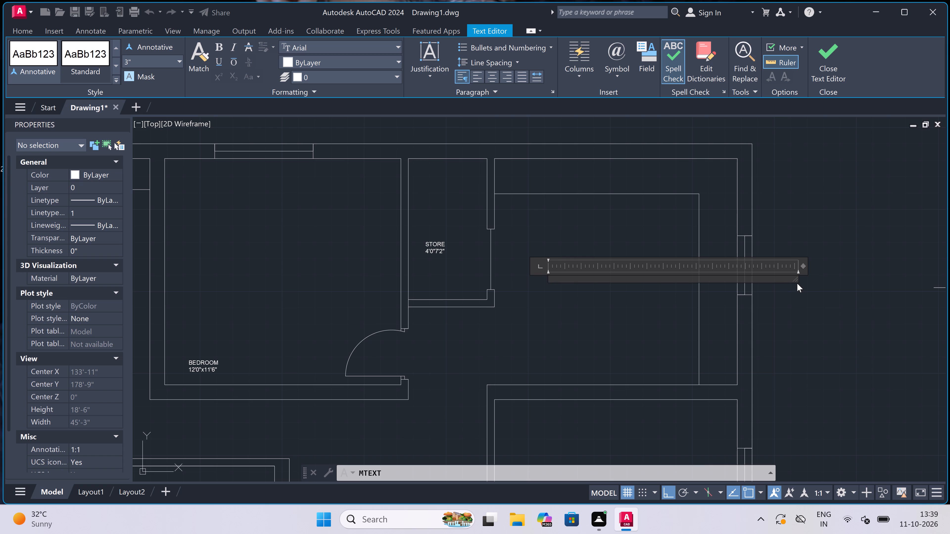
{"action": "scroll", "coordinate": [632, 274], "scroll_direction": "down", "scroll_amount": 2}
{"action": "scroll", "coordinate": [628, 276], "scroll_direction": "up", "scroll_amount": 3}
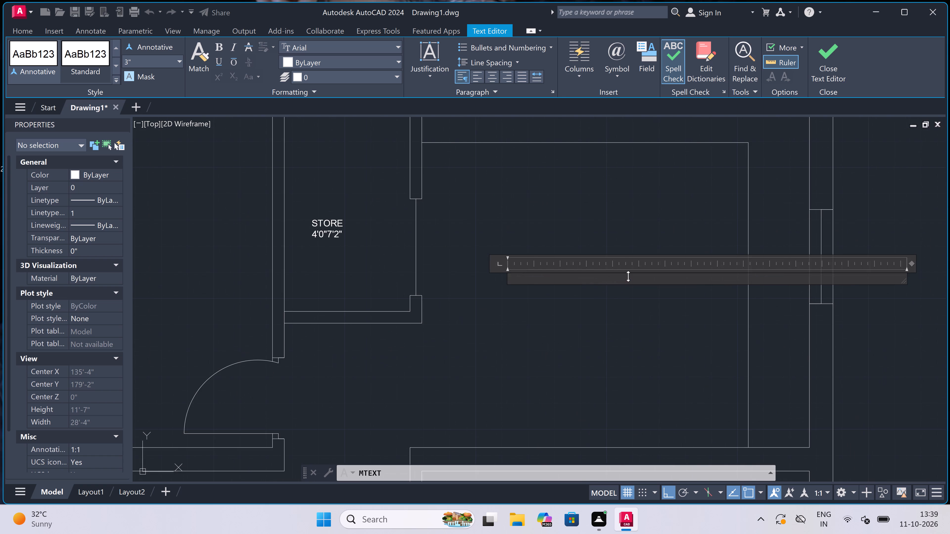
{"action": "scroll", "coordinate": [628, 276], "scroll_direction": "down", "scroll_amount": 1}
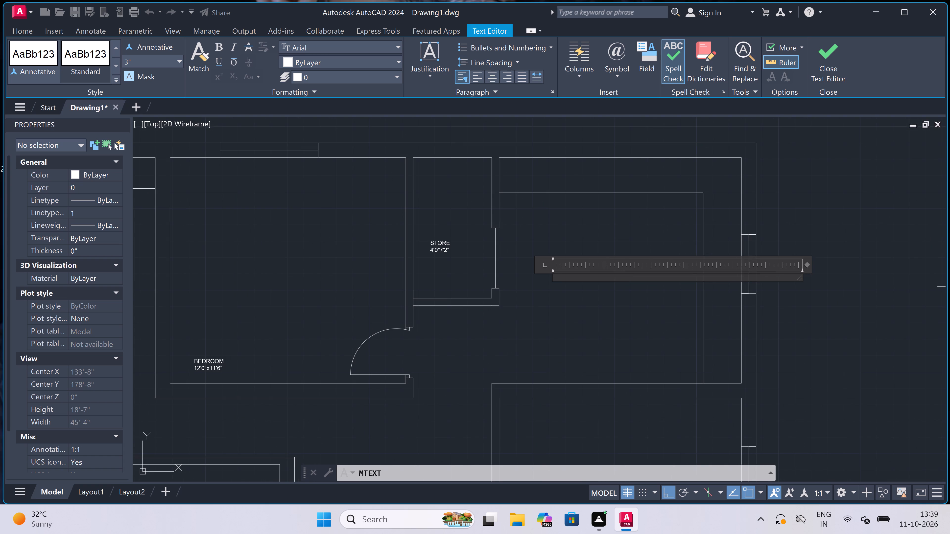
{"action": "type", "text": "KITCHEN"}
{"action": "key", "text": "Return"}
{"action": "type", "text": "12'4"}
{"action": "key", "text": "shift+quotedbl"}
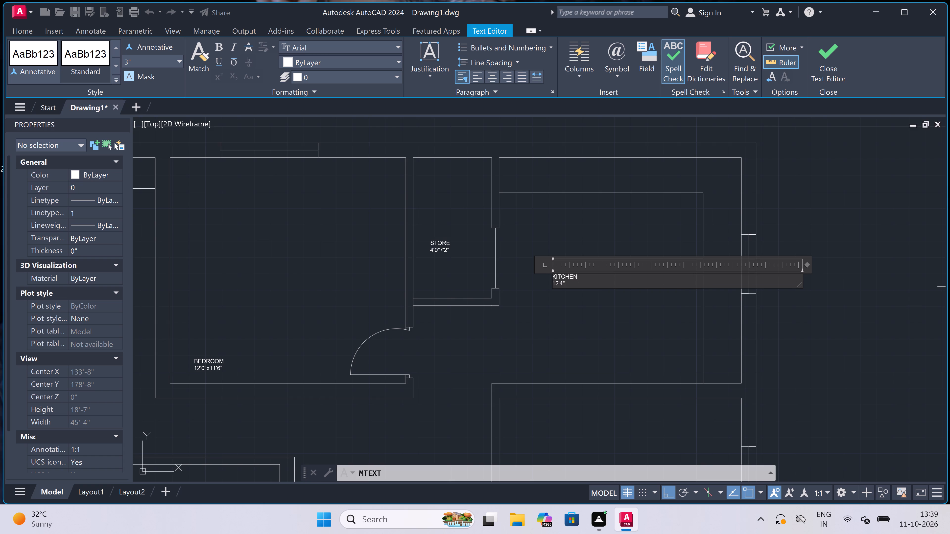
{"action": "key", "text": "x"}
{"action": "type", "text": "11'6\""}
{"action": "left_click", "coordinate": [572, 311]}
Start a multiline text box in the original plan's room below the kitchen, near its lower wall beside the door.
{"action": "scroll", "coordinate": [574, 305], "scroll_direction": "down", "scroll_amount": 4}
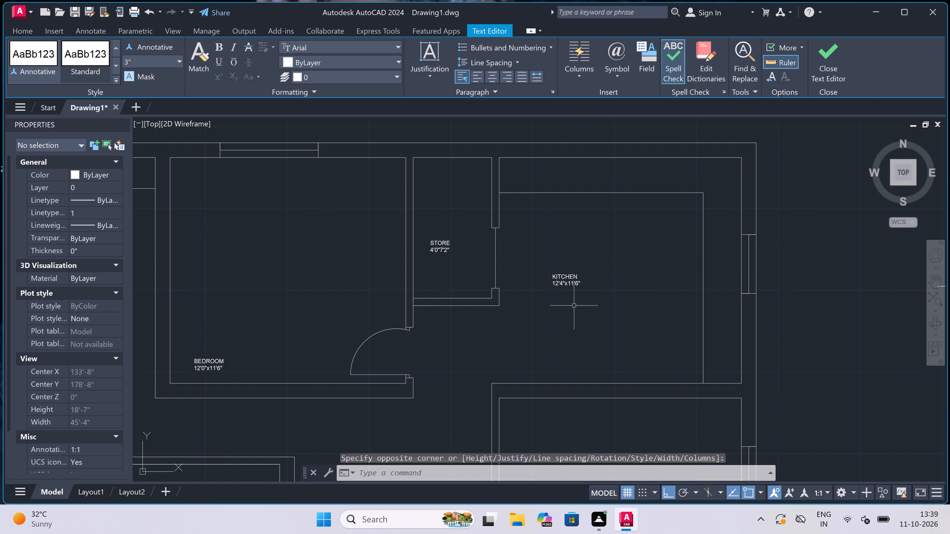
{"action": "scroll", "coordinate": [574, 305], "scroll_direction": "down", "scroll_amount": 3}
{"action": "scroll", "coordinate": [574, 318], "scroll_direction": "up", "scroll_amount": 4}
{"action": "scroll", "coordinate": [574, 318], "scroll_direction": "down", "scroll_amount": 2}
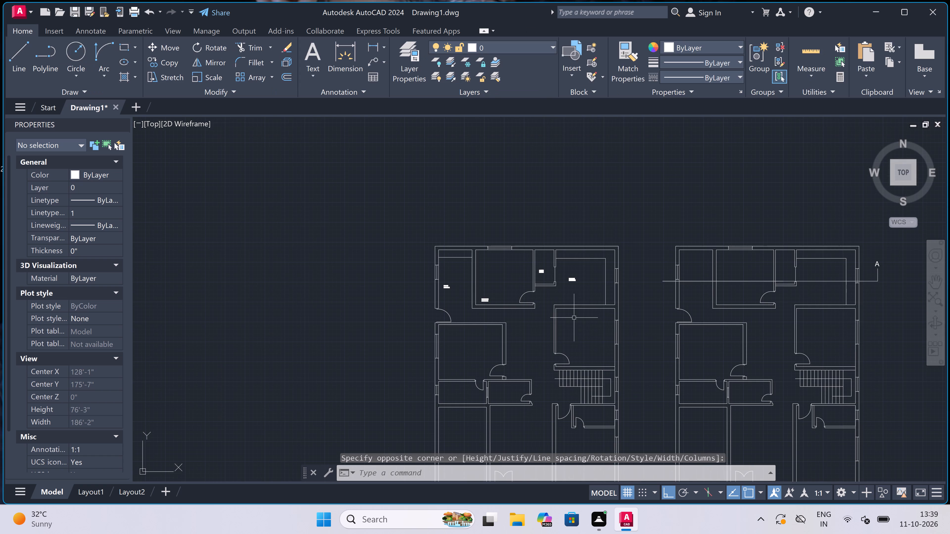
{"action": "scroll", "coordinate": [583, 349], "scroll_direction": "up", "scroll_amount": 4}
{"action": "scroll", "coordinate": [583, 349], "scroll_direction": "down", "scroll_amount": 4}
{"action": "scroll", "coordinate": [594, 361], "scroll_direction": "up", "scroll_amount": 2}
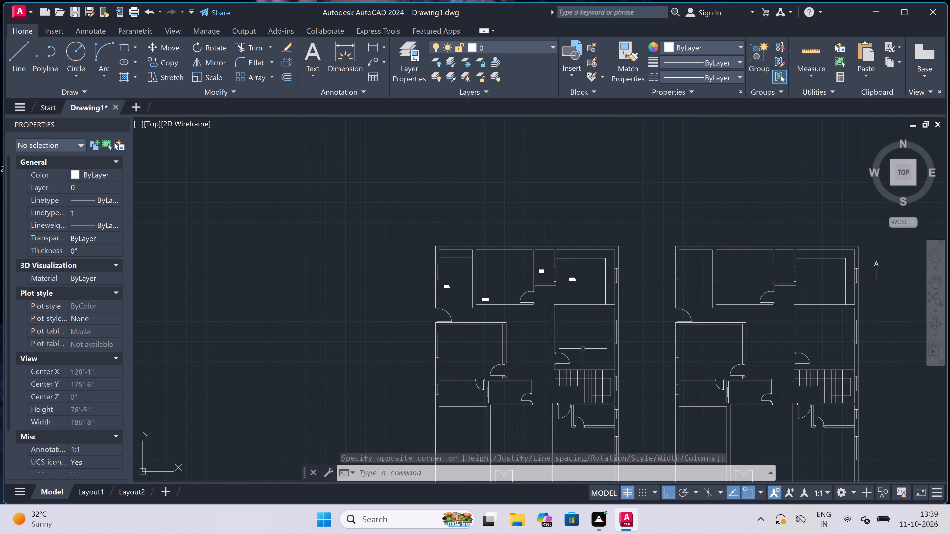
{"action": "scroll", "coordinate": [593, 361], "scroll_direction": "up", "scroll_amount": 3}
{"action": "key", "text": "space"}
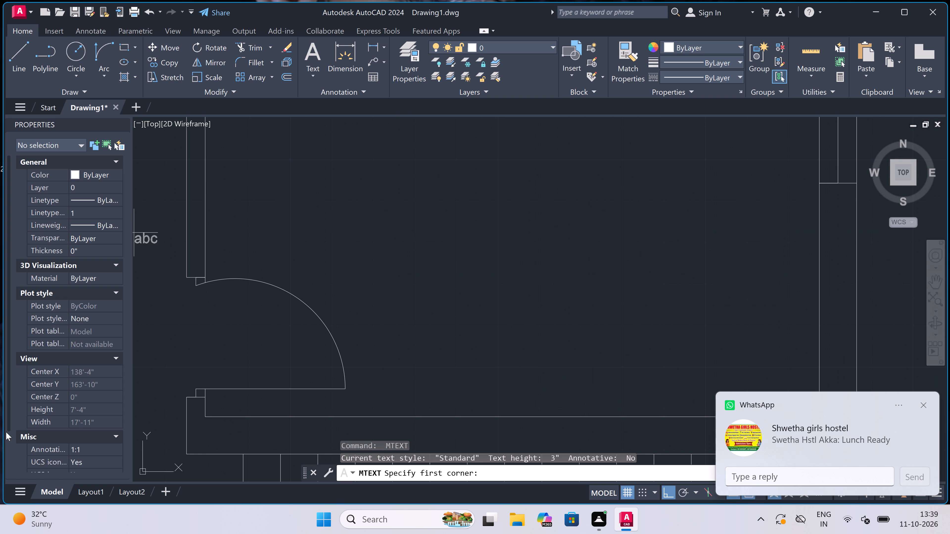
{"action": "scroll", "coordinate": [252, 391], "scroll_direction": "down", "scroll_amount": 2}
{"action": "scroll", "coordinate": [315, 389], "scroll_direction": "up", "scroll_amount": 1}
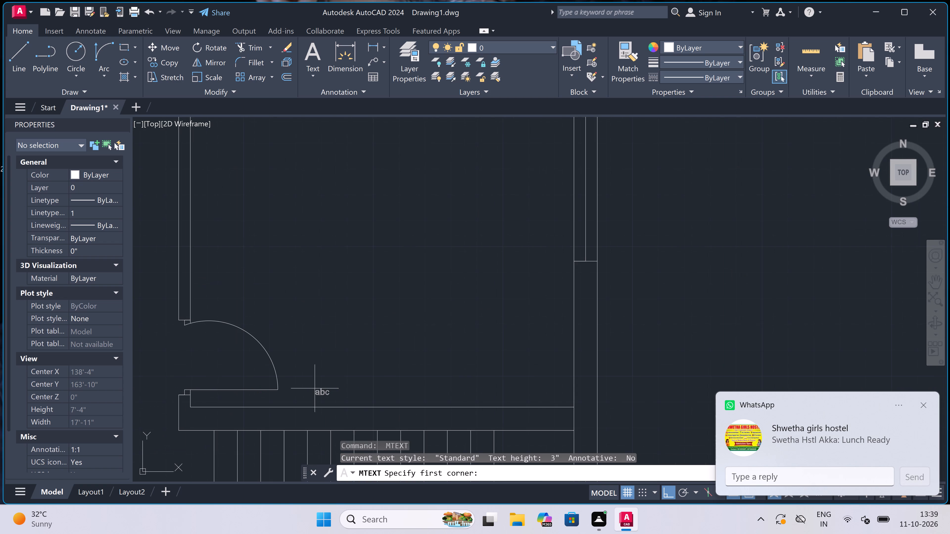
{"action": "left_click", "coordinate": [315, 386]}
{"action": "left_click", "coordinate": [681, 362]}
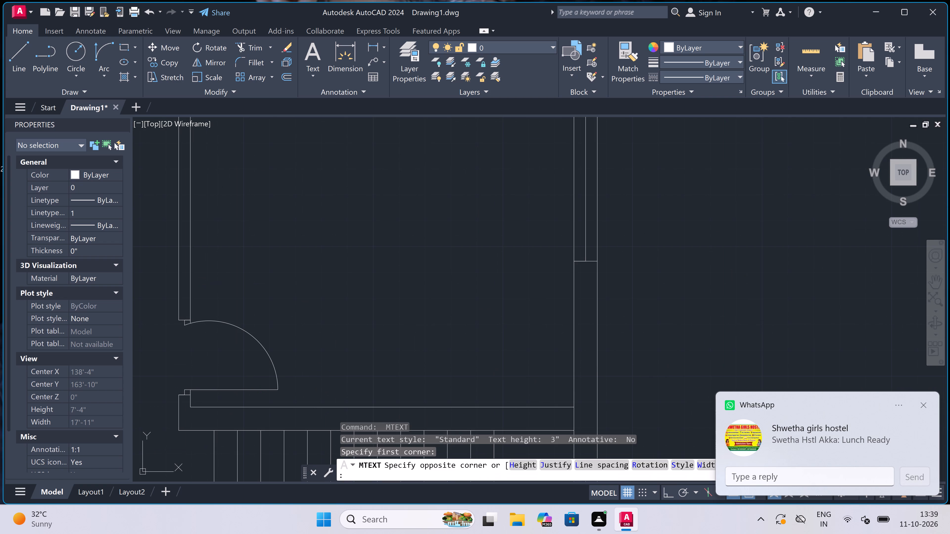
{"action": "scroll", "coordinate": [681, 361], "scroll_direction": "down", "scroll_amount": 1}
{"action": "scroll", "coordinate": [452, 377], "scroll_direction": "up", "scroll_amount": 1}
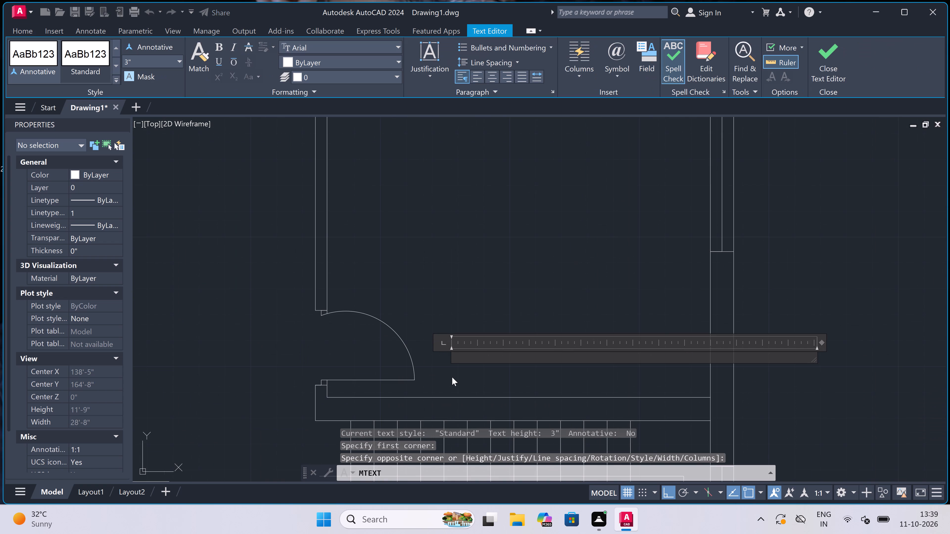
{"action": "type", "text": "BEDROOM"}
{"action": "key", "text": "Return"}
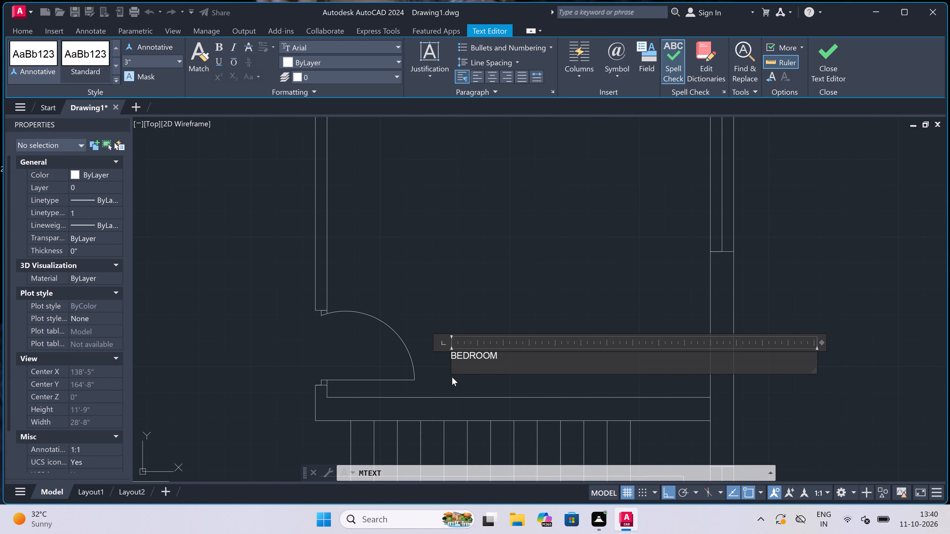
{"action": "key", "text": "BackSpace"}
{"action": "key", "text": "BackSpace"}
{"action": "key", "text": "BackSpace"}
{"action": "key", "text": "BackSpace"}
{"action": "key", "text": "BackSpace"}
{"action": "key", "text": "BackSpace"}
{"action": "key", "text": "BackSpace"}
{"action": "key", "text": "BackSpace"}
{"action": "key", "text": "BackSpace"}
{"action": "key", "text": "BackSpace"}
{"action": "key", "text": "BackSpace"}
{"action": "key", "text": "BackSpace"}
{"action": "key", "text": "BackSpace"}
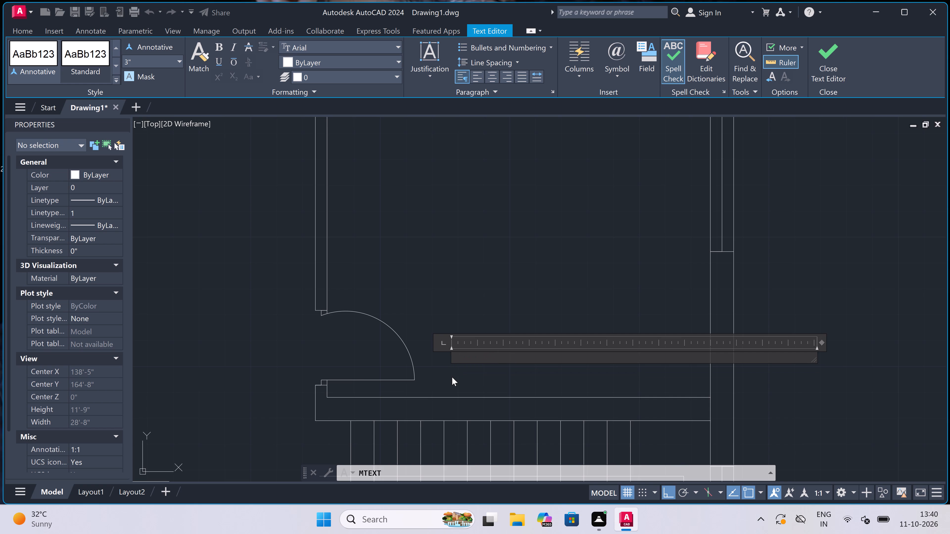
Enter the four-line label "GRAIN" / "STORE" / "ROOM" / "12'4"x12'2"" in the open text box below the kitchen.
{"action": "type", "text": "GRA"}
{"action": "type", "text": "IN"}
{"action": "key", "text": "Return"}
{"action": "key", "text": "s"}
{"action": "type", "text": "TORE"}
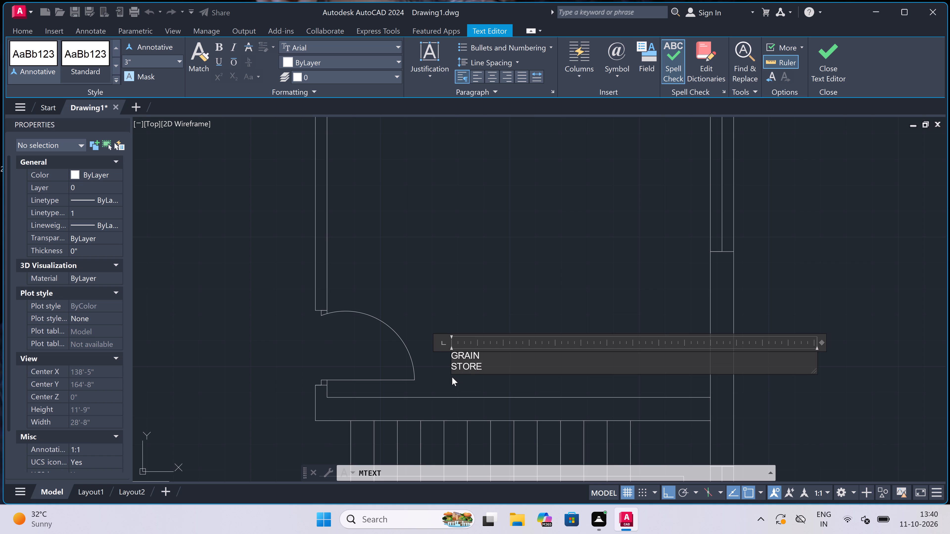
{"action": "key", "text": "Return"}
{"action": "key", "text": "r"}
{"action": "type", "text": "OOM"}
{"action": "key", "text": "Return"}
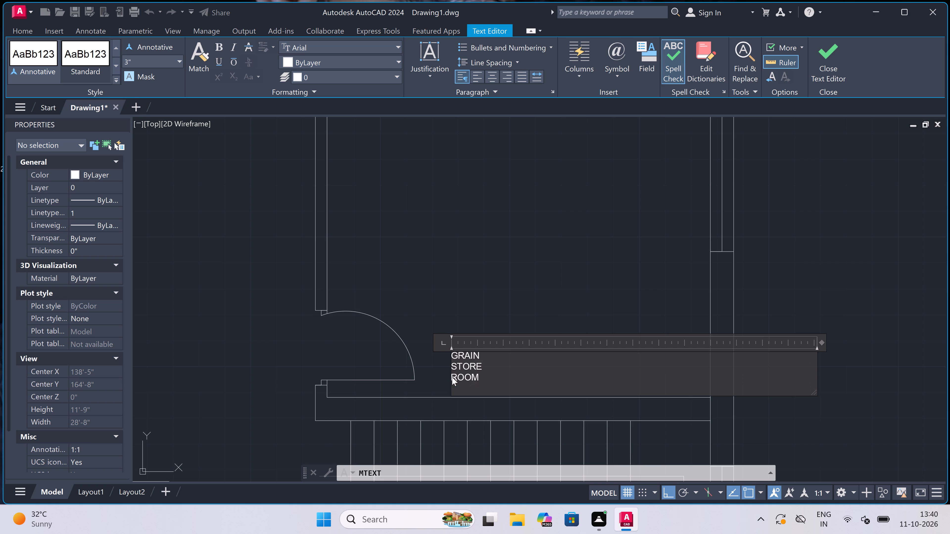
{"action": "type", "text": "12'4"}
{"action": "type", "text": "\"x"}
{"action": "type", "text": "12'2"}
{"action": "key", "text": "shift+quotedbl"}
{"action": "left_click", "coordinate": [449, 273]}
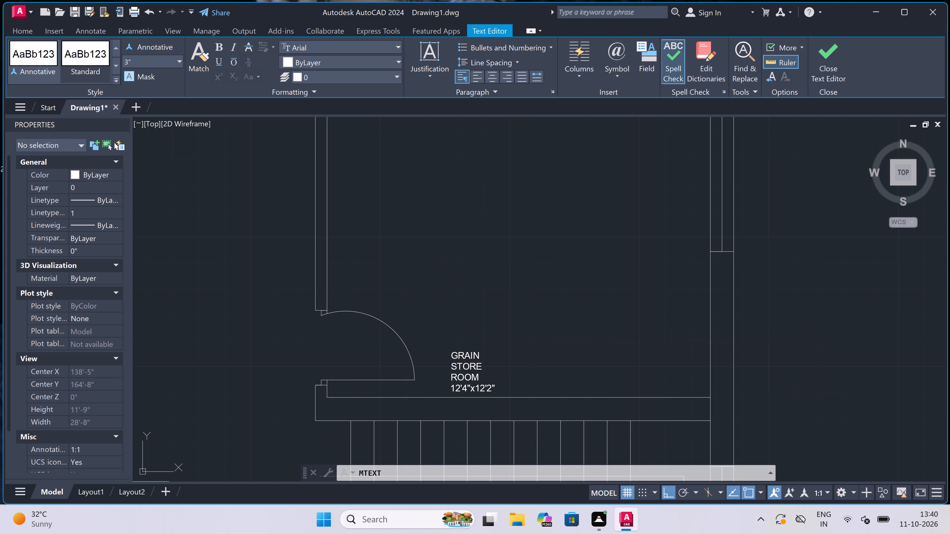
Move the GRAIN STORE ROOM label straight up, away from the room's lower wall and above the door swing.
{"action": "left_click", "coordinate": [462, 367]}
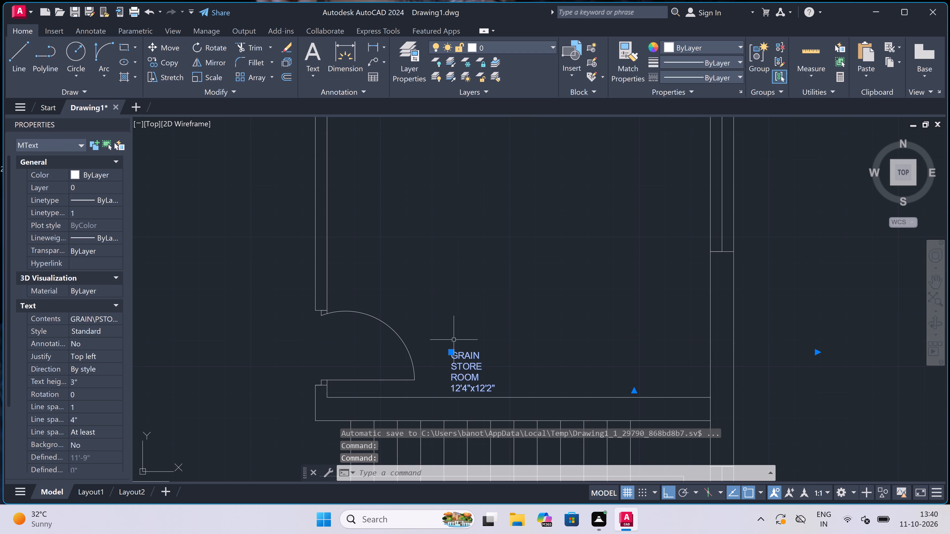
{"action": "left_click", "coordinate": [453, 352]}
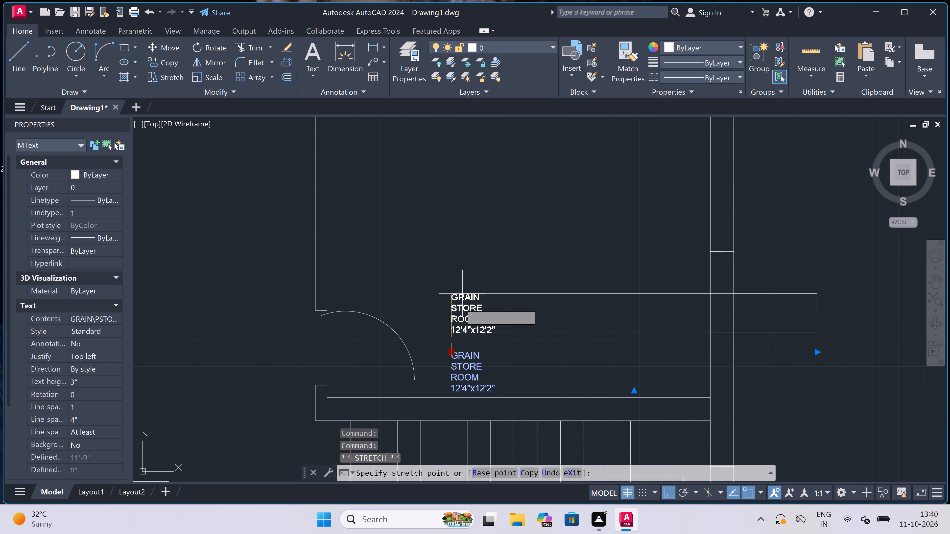
{"action": "left_click", "coordinate": [481, 185]}
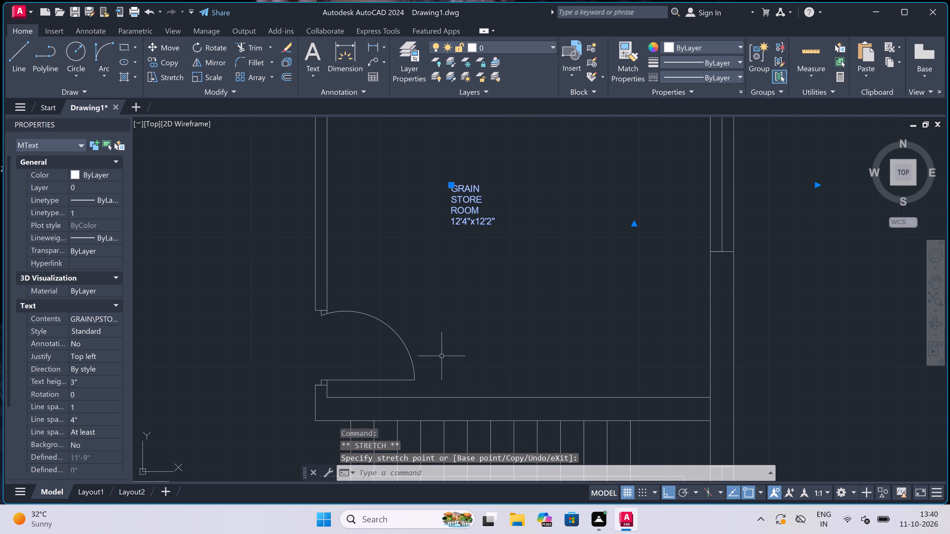
{"action": "key", "text": "Escape"}
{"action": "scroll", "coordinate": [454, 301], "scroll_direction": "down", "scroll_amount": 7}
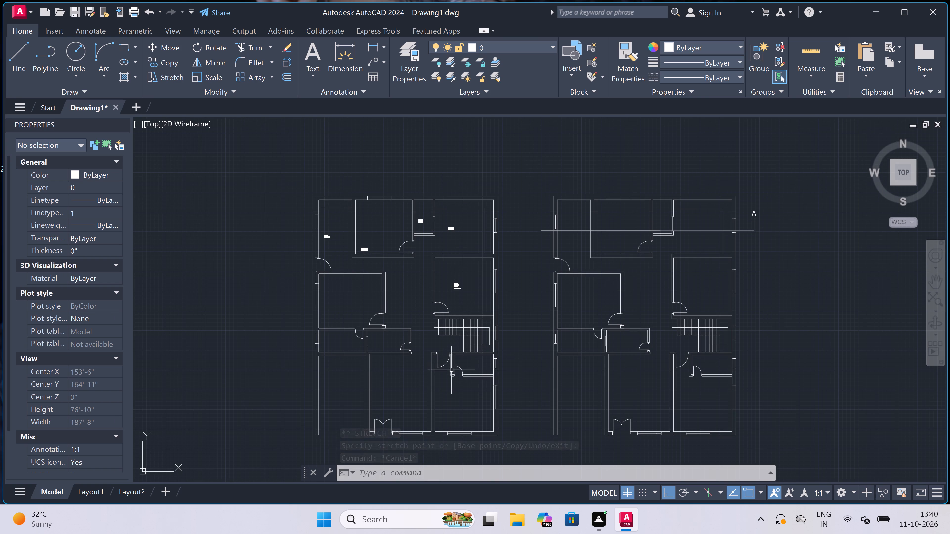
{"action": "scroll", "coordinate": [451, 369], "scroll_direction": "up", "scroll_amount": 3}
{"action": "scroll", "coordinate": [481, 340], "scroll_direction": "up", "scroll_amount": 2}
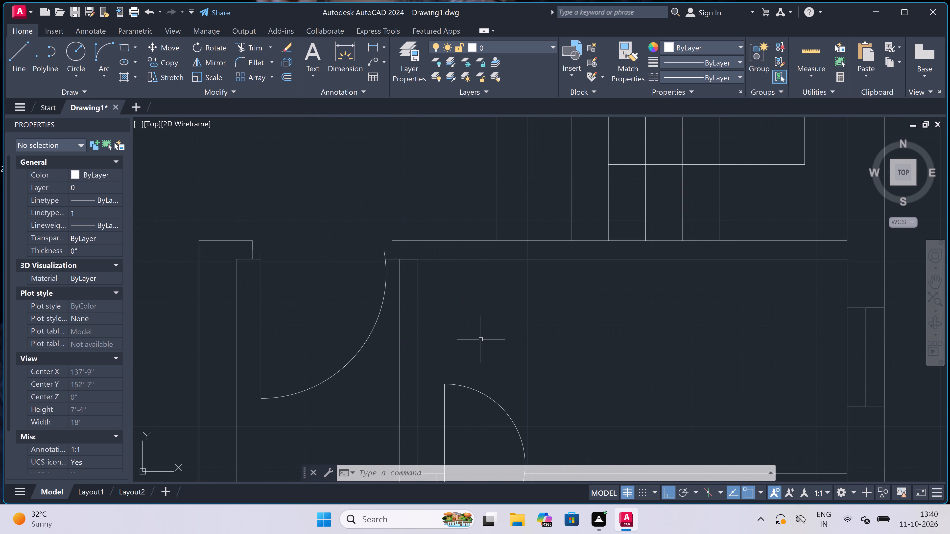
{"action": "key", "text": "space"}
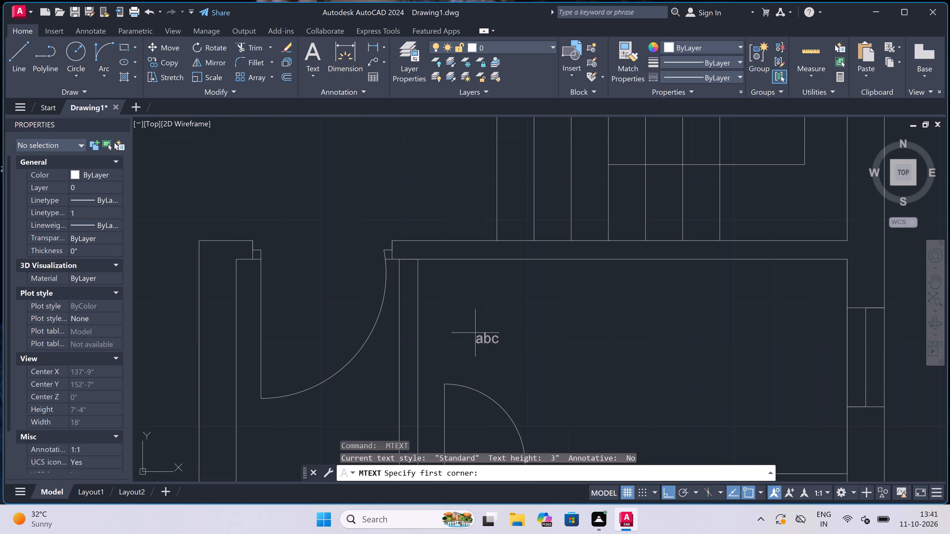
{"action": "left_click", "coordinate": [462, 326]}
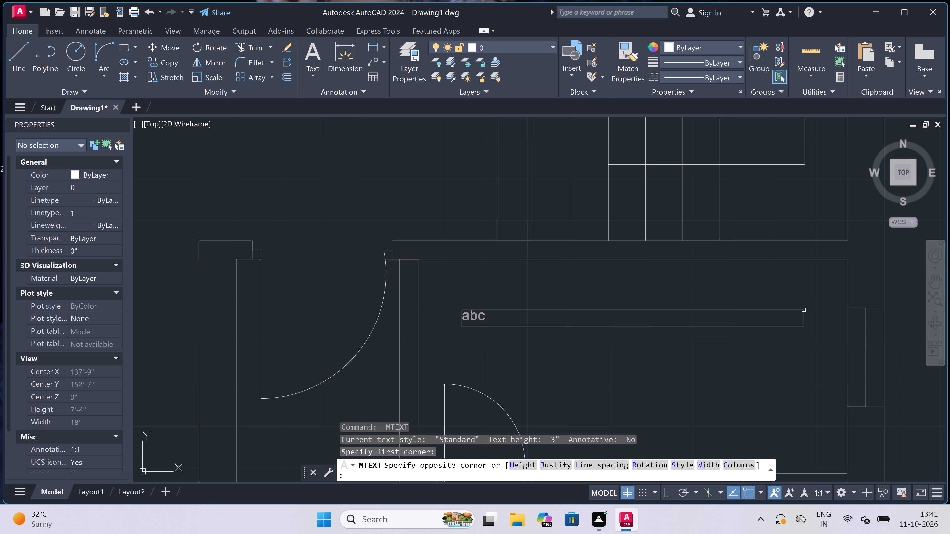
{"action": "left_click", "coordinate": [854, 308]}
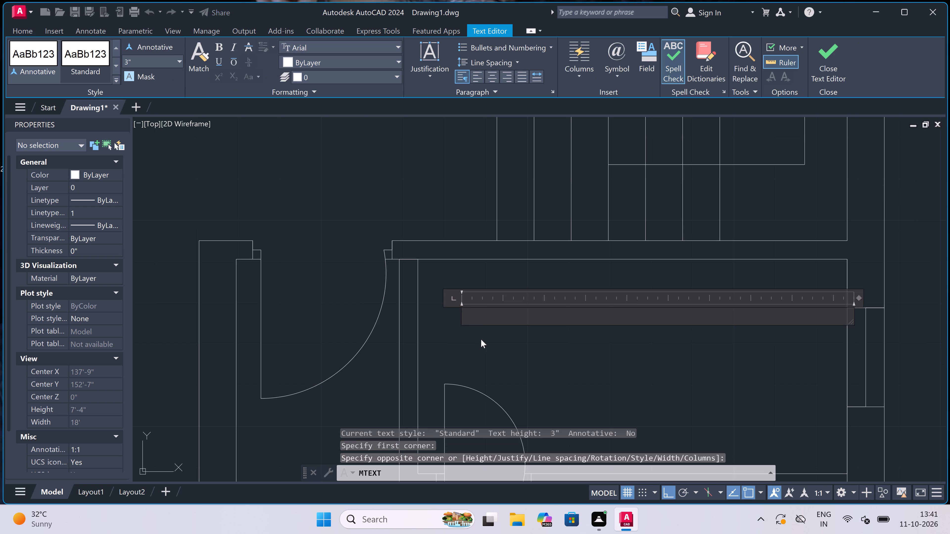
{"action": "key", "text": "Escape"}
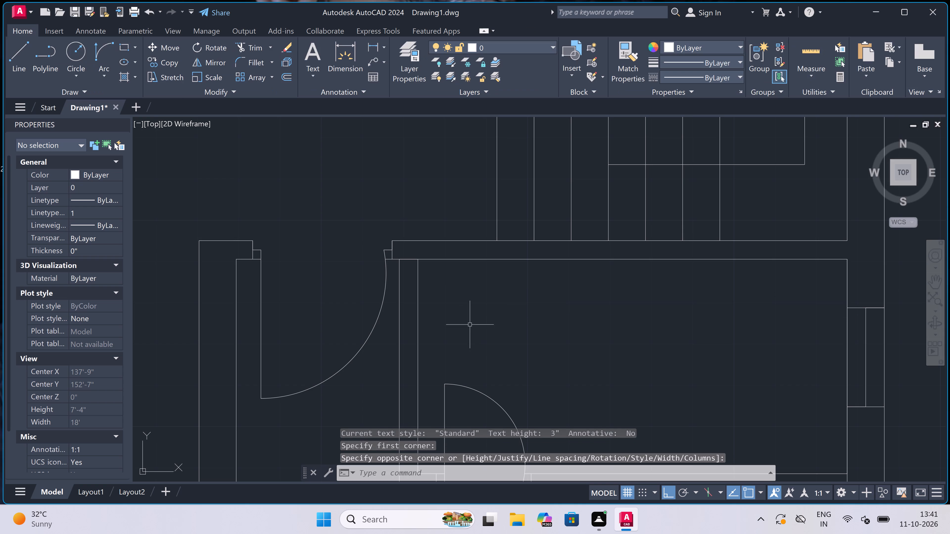
Trim the wall line crossing the partition junction beside the door, just below the staircase in the original plan.
{"action": "key", "text": "t"}
{"action": "key", "text": "r"}
{"action": "key", "text": "space"}
{"action": "scroll", "coordinate": [401, 260], "scroll_direction": "up", "scroll_amount": 2}
{"action": "left_click", "coordinate": [412, 250]}
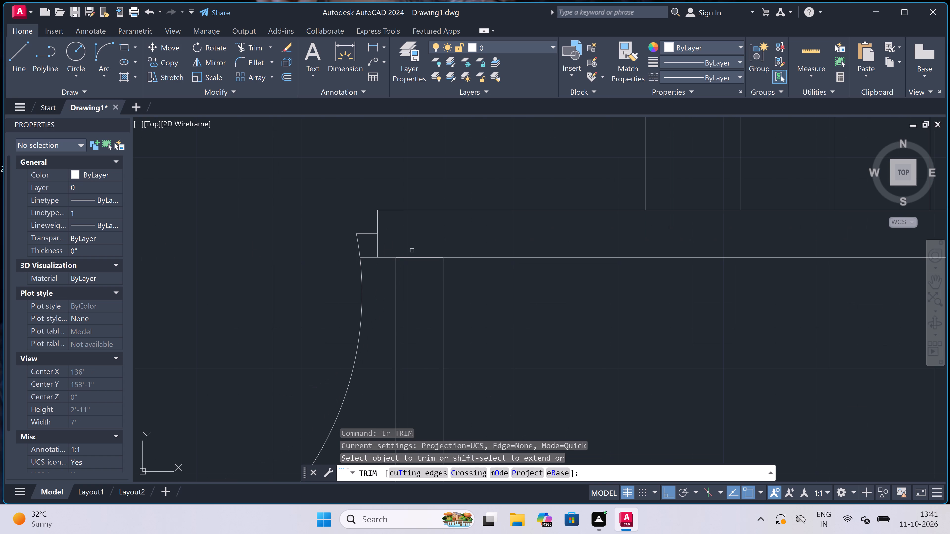
{"action": "left_click", "coordinate": [419, 294]}
{"action": "key", "text": "Escape"}
{"action": "scroll", "coordinate": [429, 259], "scroll_direction": "down", "scroll_amount": 2}
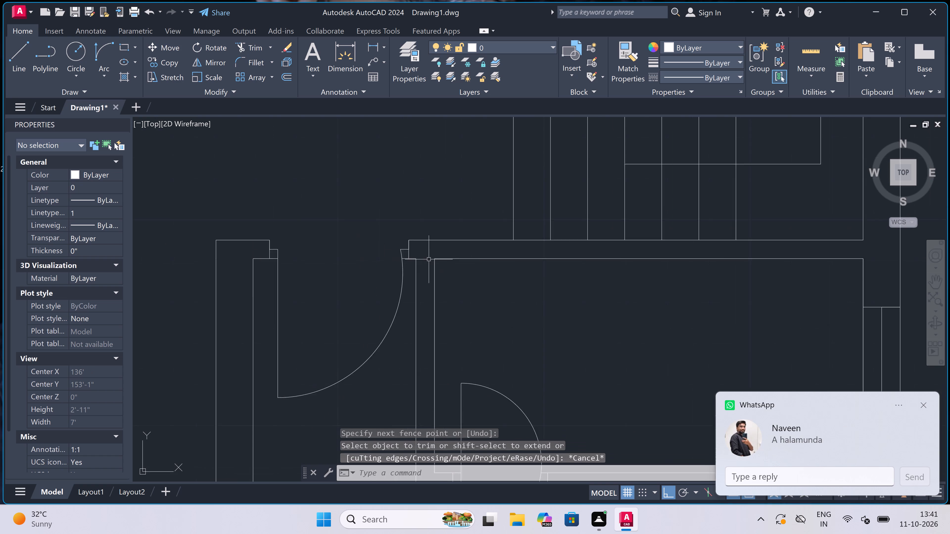
Place a two-line multiline text label "TOILET" / "8'8"x4'4"" in the original plan's small room below the staircase, above its door swing.
{"action": "scroll", "coordinate": [429, 259], "scroll_direction": "down", "scroll_amount": 2}
{"action": "scroll", "coordinate": [444, 268], "scroll_direction": "up", "scroll_amount": 3}
{"action": "type", "text": "mt"}
{"action": "key", "text": "space"}
{"action": "scroll", "coordinate": [426, 286], "scroll_direction": "down", "scroll_amount": 3}
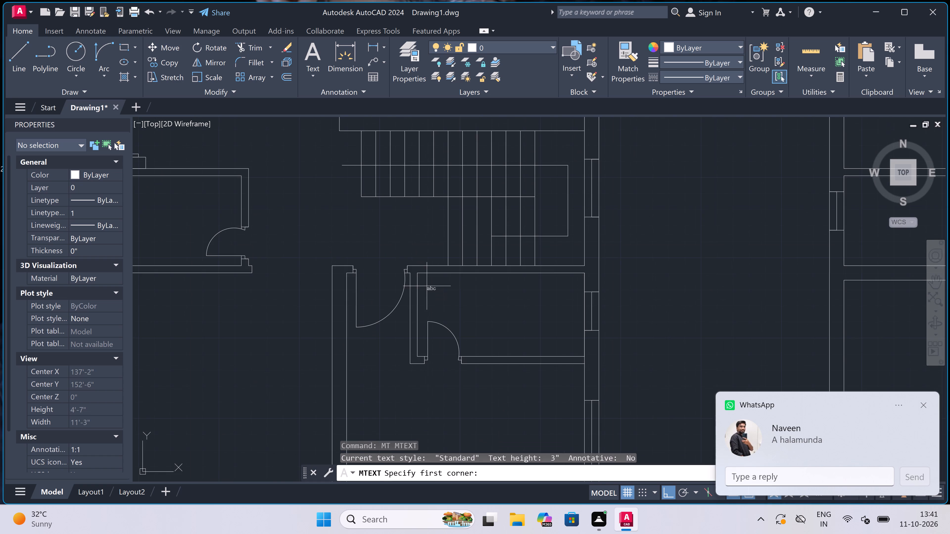
{"action": "scroll", "coordinate": [444, 290], "scroll_direction": "up", "scroll_amount": 2}
{"action": "left_click_drag", "start_coordinate": [402, 292], "coordinate": [406, 292]}
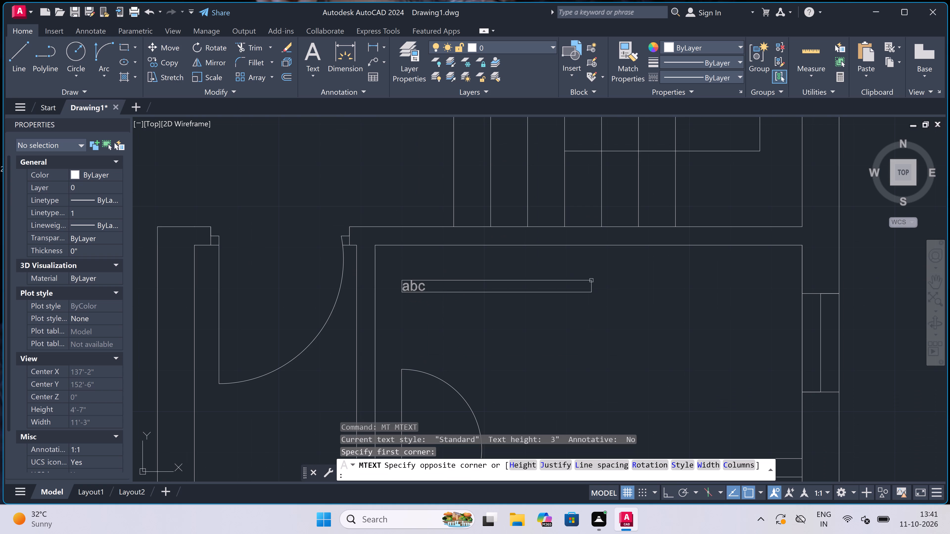
{"action": "left_click", "coordinate": [833, 293]}
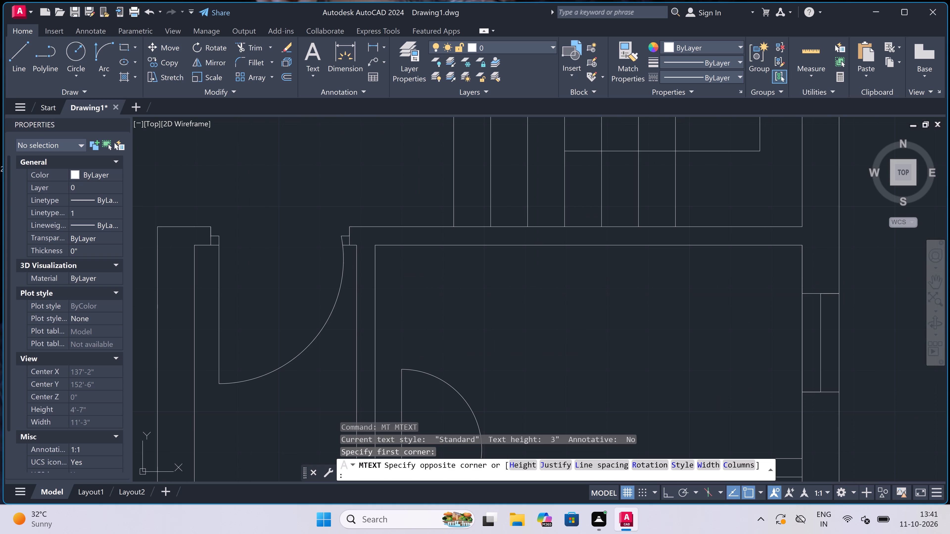
{"action": "scroll", "coordinate": [412, 319], "scroll_direction": "up", "scroll_amount": 1}
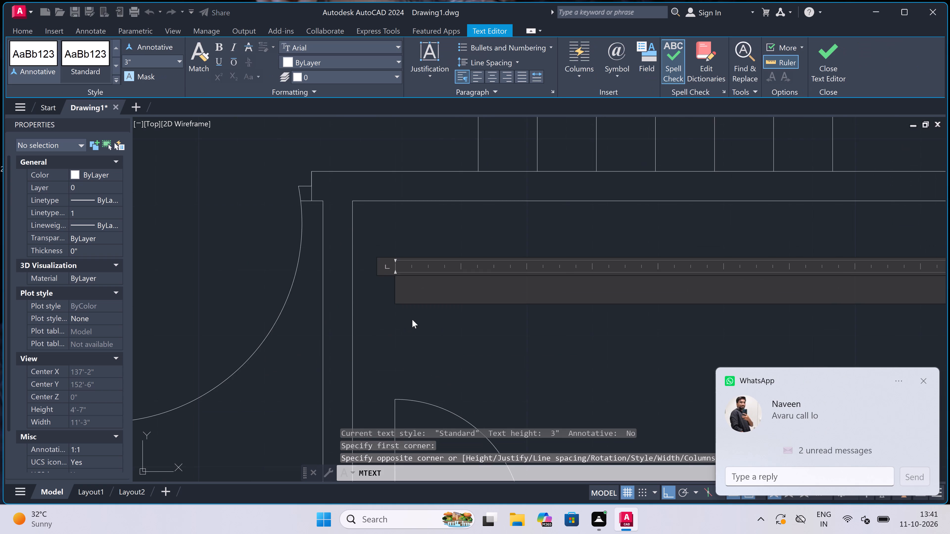
{"action": "scroll", "coordinate": [412, 319], "scroll_direction": "down", "scroll_amount": 2}
{"action": "scroll", "coordinate": [421, 319], "scroll_direction": "up", "scroll_amount": 2}
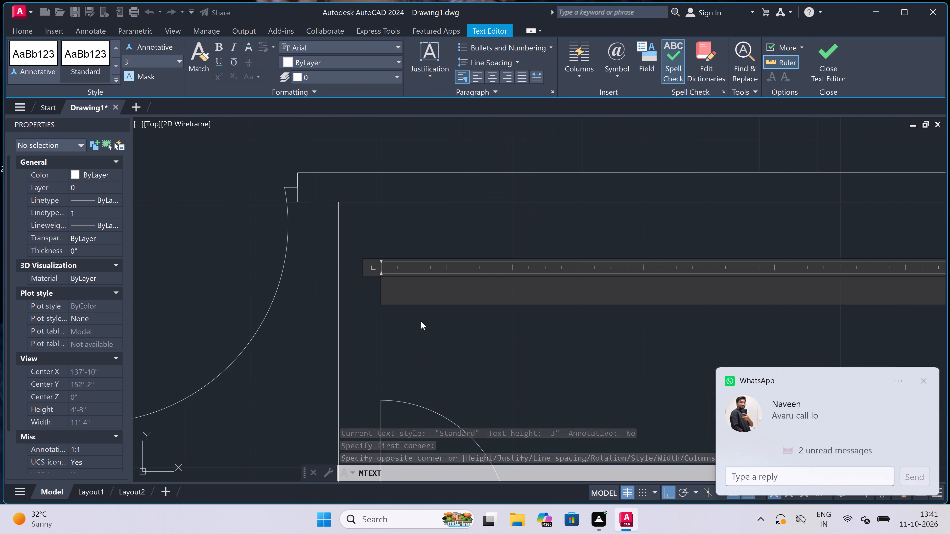
{"action": "type", "text": "TOILET"}
{"action": "key", "text": "Return"}
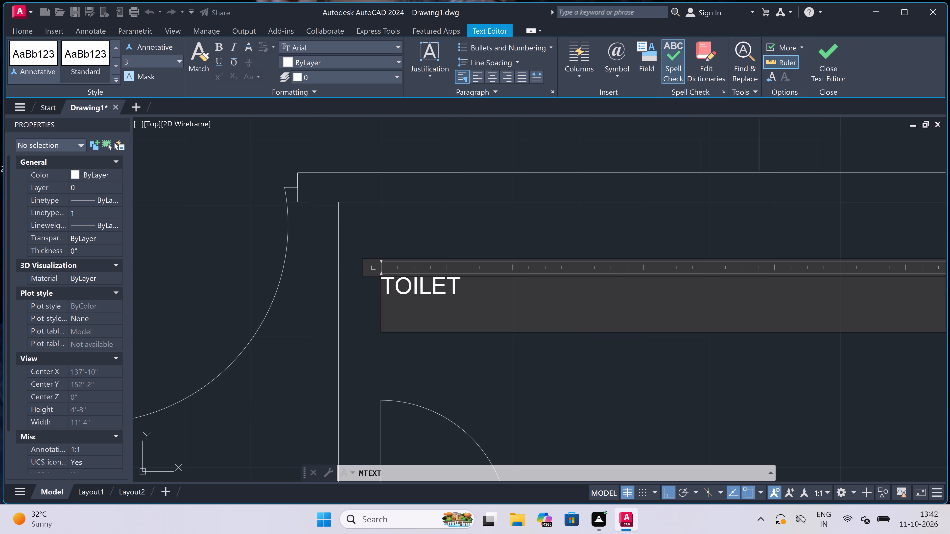
{"action": "scroll", "coordinate": [408, 265], "scroll_direction": "down", "scroll_amount": 4}
{"action": "scroll", "coordinate": [409, 266], "scroll_direction": "up", "scroll_amount": 3}
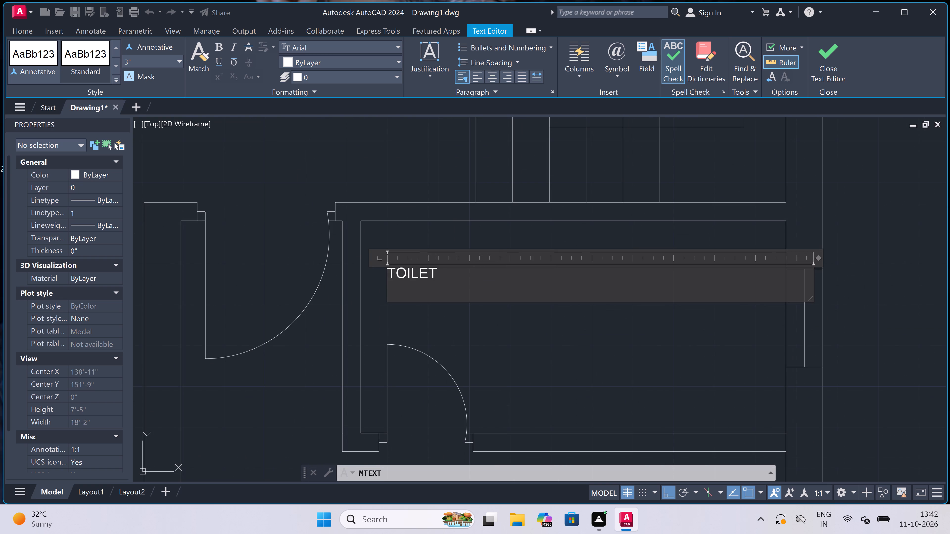
{"action": "scroll", "coordinate": [393, 292], "scroll_direction": "up", "scroll_amount": 2}
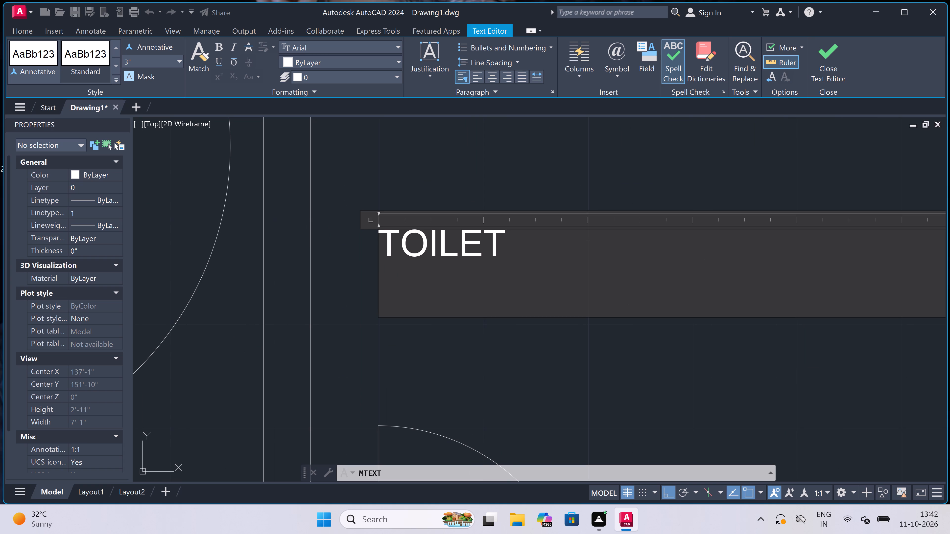
{"action": "type", "text": "8'8"}
{"action": "type", "text": "\"x"}
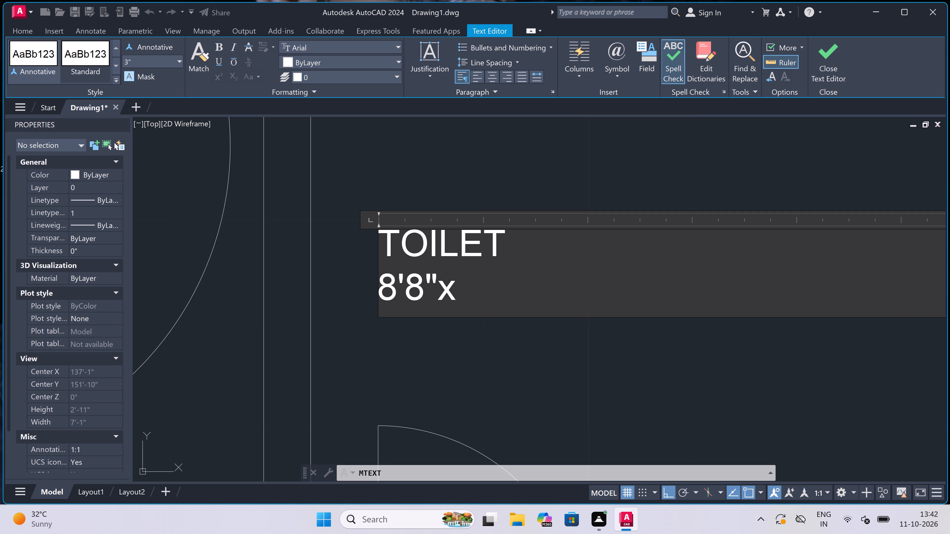
{"action": "type", "text": "4'4"}
{"action": "key", "text": "shift+quotedbl"}
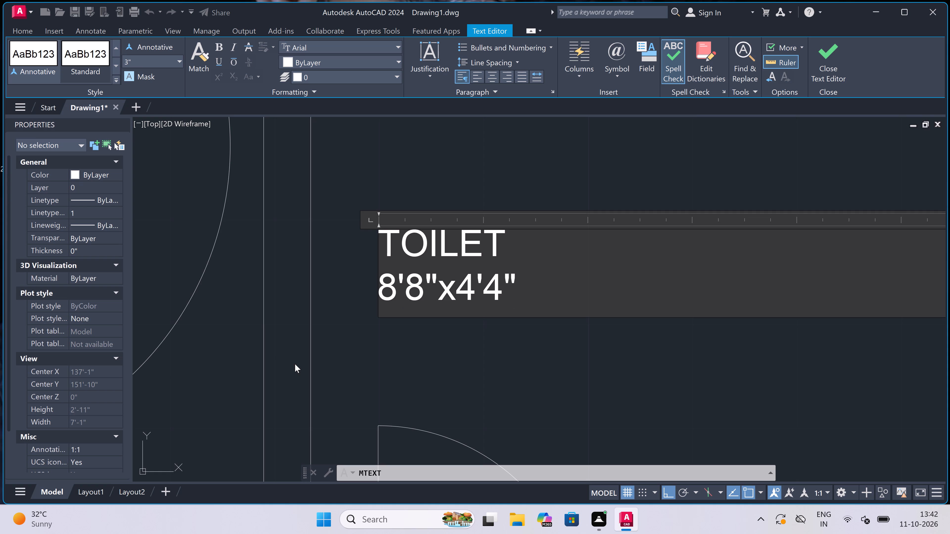
{"action": "left_click", "coordinate": [370, 356]}
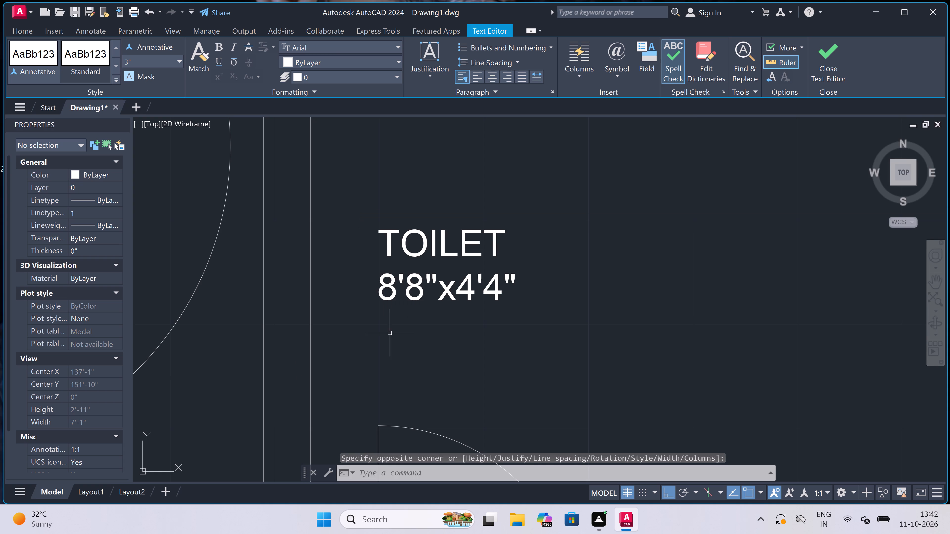
Place a two-line multiline text label "BEDROOM" / "12'0"x11'8"" in the original plan's room just below the toilet under the staircase.
{"action": "scroll", "coordinate": [445, 282], "scroll_direction": "down", "scroll_amount": 7}
{"action": "scroll", "coordinate": [451, 324], "scroll_direction": "up", "scroll_amount": 2}
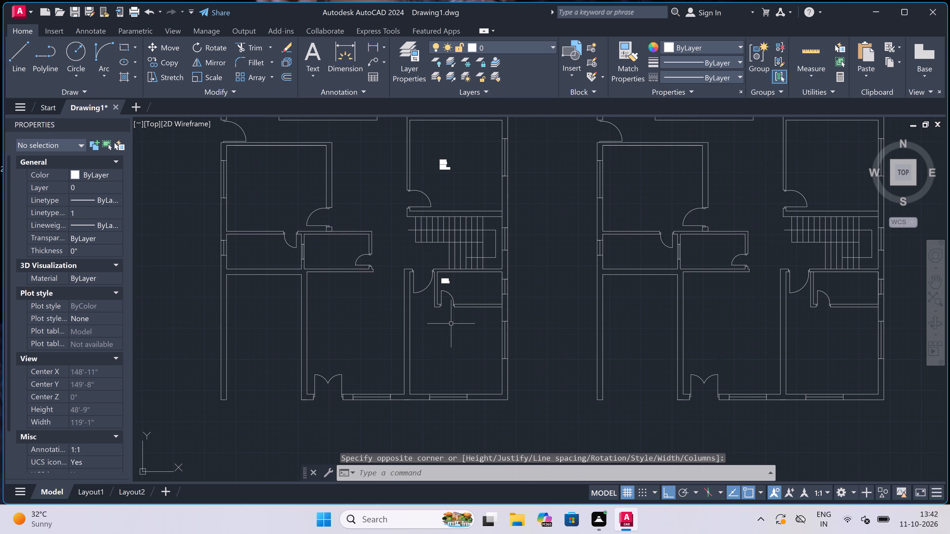
{"action": "scroll", "coordinate": [451, 324], "scroll_direction": "up", "scroll_amount": 1}
{"action": "scroll", "coordinate": [451, 311], "scroll_direction": "down", "scroll_amount": 3}
{"action": "scroll", "coordinate": [459, 300], "scroll_direction": "up", "scroll_amount": 3}
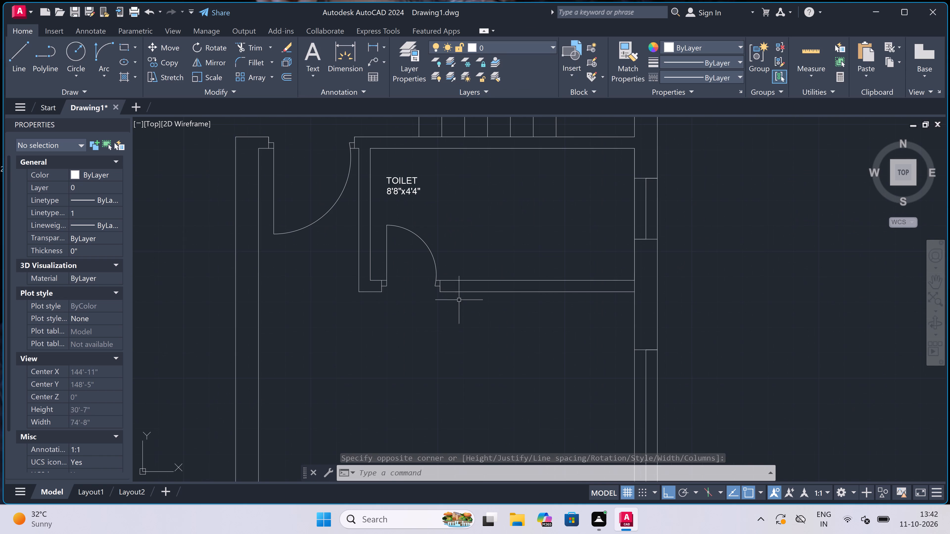
{"action": "scroll", "coordinate": [402, 308], "scroll_direction": "up", "scroll_amount": 1}
{"action": "key", "text": "space"}
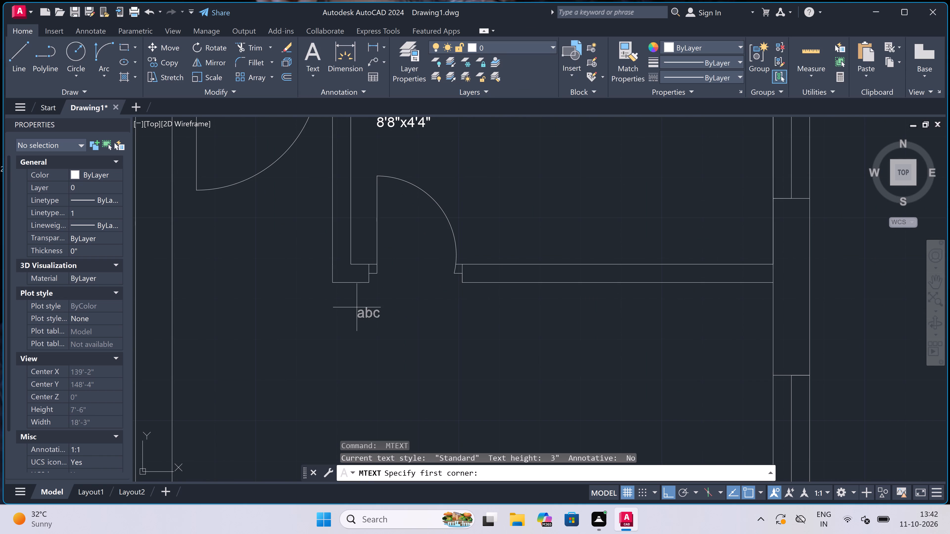
{"action": "left_click", "coordinate": [355, 318]}
{"action": "left_click", "coordinate": [821, 339]}
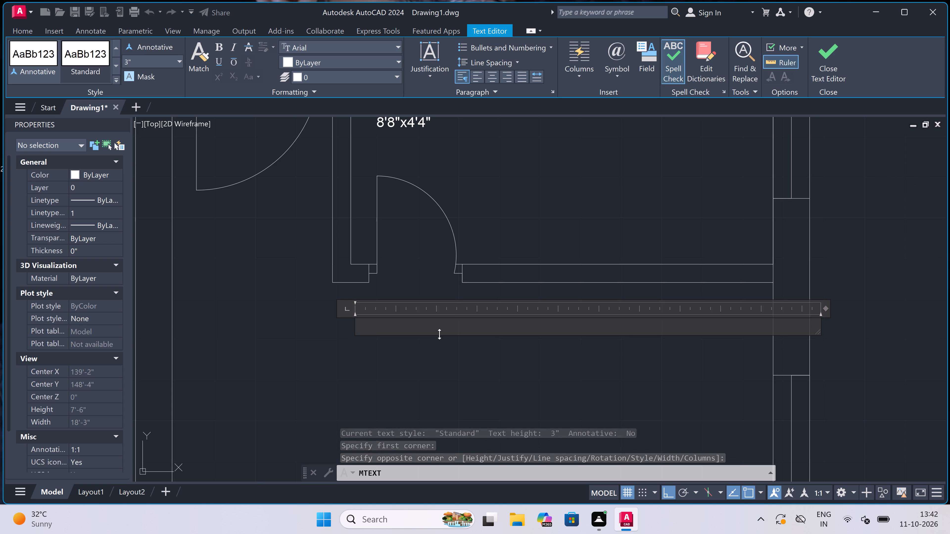
{"action": "type", "text": "BEDROOM"}
{"action": "key", "text": "Return"}
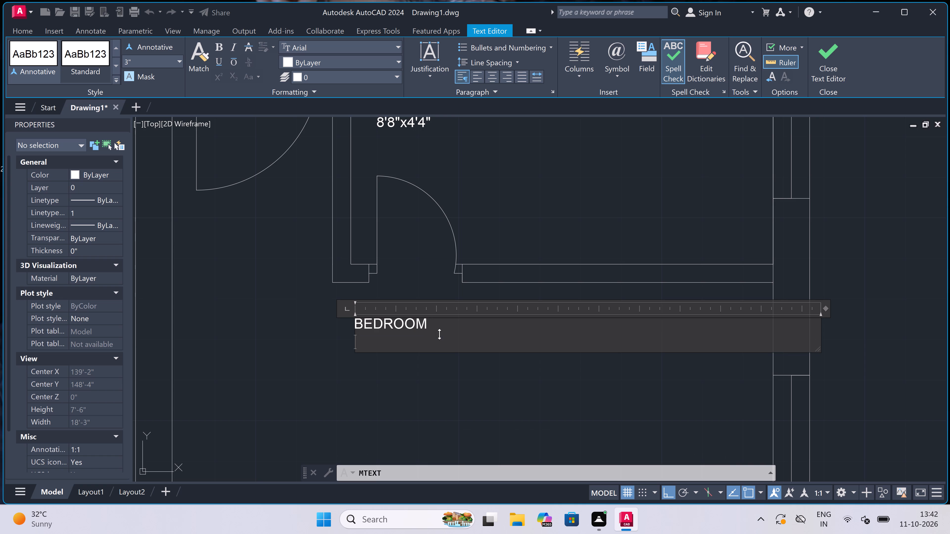
{"action": "type", "text": "12'0"}
{"action": "type", "text": "11'8\""}
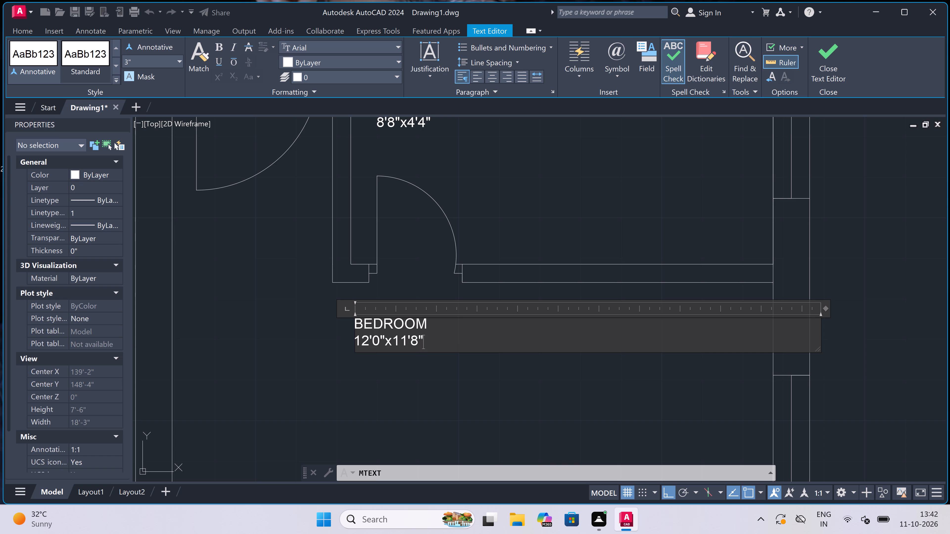
{"action": "left_click", "coordinate": [404, 369]}
Place a two-line multiline text label "TOILET" / "8'8"x4'8"" in the original plan's small middle room to the left of the staircase.
{"action": "scroll", "coordinate": [407, 319], "scroll_direction": "down", "scroll_amount": 8}
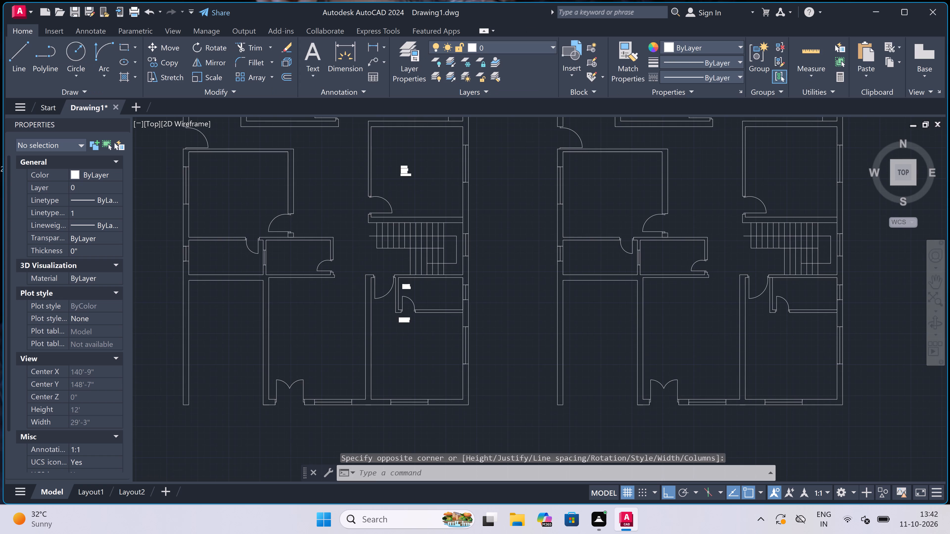
{"action": "scroll", "coordinate": [283, 312], "scroll_direction": "up", "scroll_amount": 1}
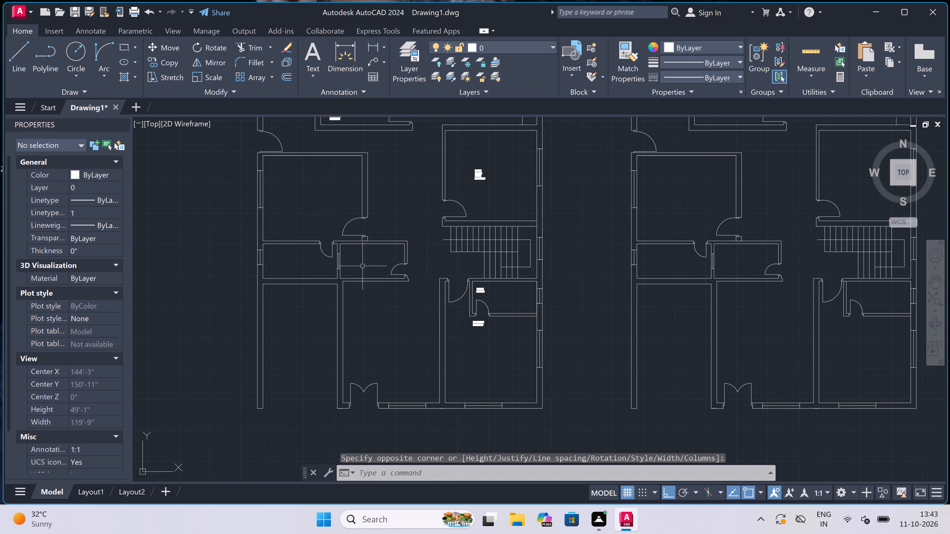
{"action": "scroll", "coordinate": [373, 243], "scroll_direction": "up", "scroll_amount": 3}
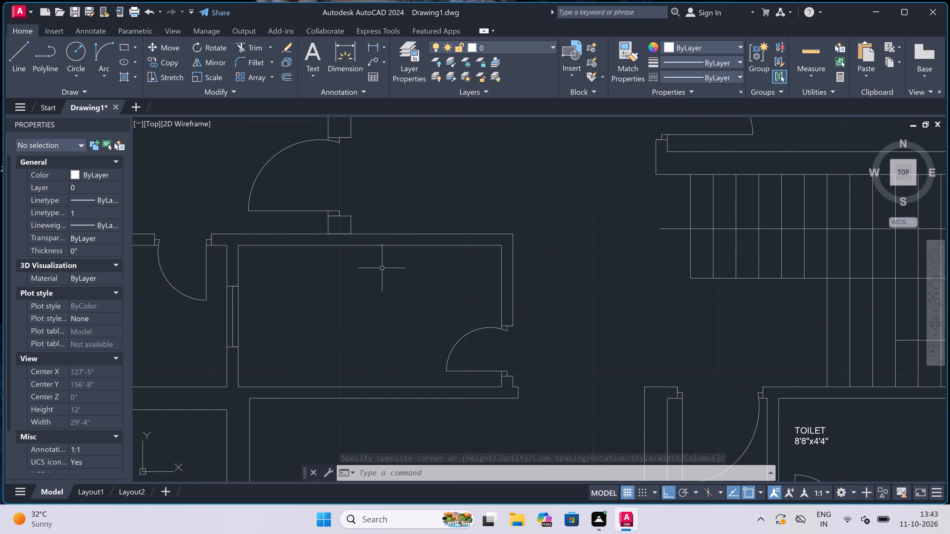
{"action": "key", "text": "space"}
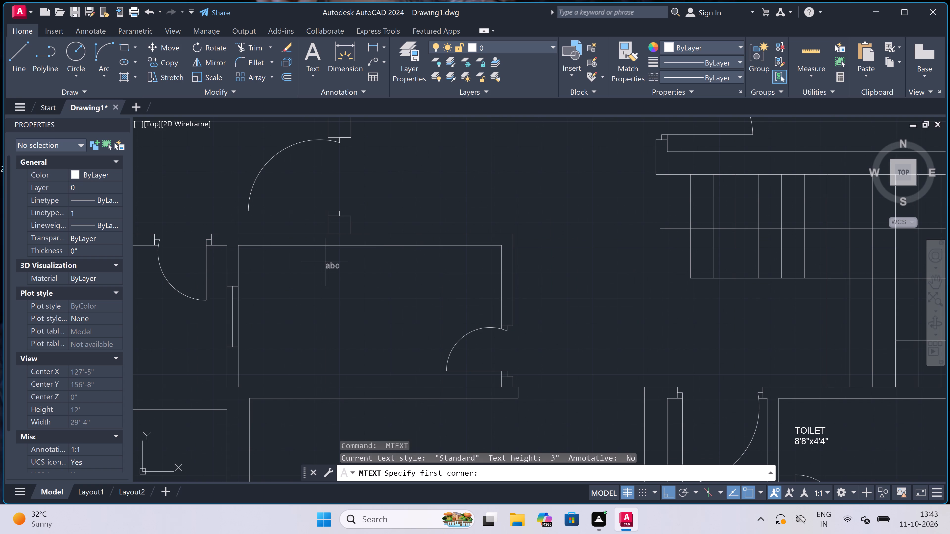
{"action": "left_click", "coordinate": [328, 273]}
{"action": "left_click", "coordinate": [657, 279]}
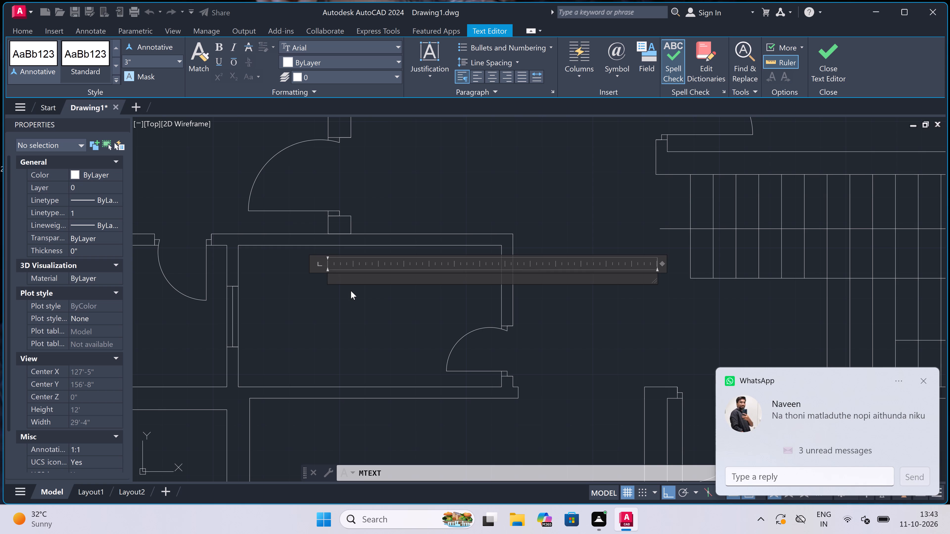
{"action": "type", "text": "TOILET"}
{"action": "key", "text": "Return"}
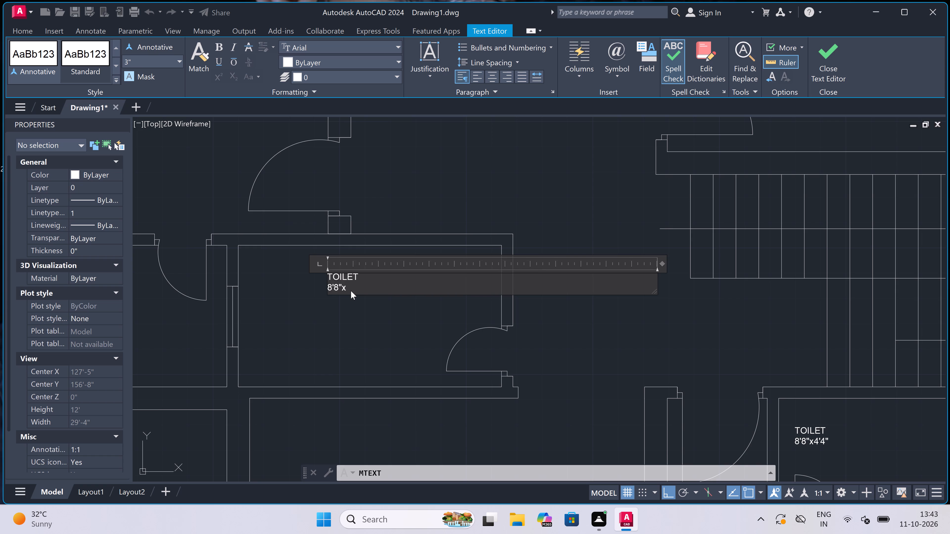
{"action": "type", "text": "4'8\""}
{"action": "left_click", "coordinate": [378, 318]}
Place a two-line multiline text label "TOILET" / "10'0"x4'8"" in the original plan's small room left of the middle toilet, along the outer wall.
{"action": "scroll", "coordinate": [446, 268], "scroll_direction": "down", "scroll_amount": 4}
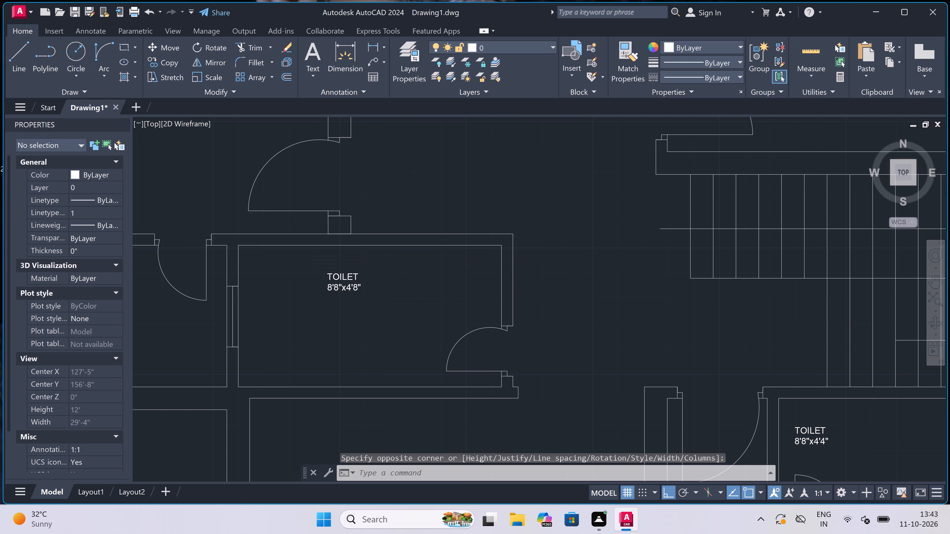
{"action": "scroll", "coordinate": [446, 268], "scroll_direction": "down", "scroll_amount": 2}
{"action": "scroll", "coordinate": [354, 284], "scroll_direction": "up", "scroll_amount": 3}
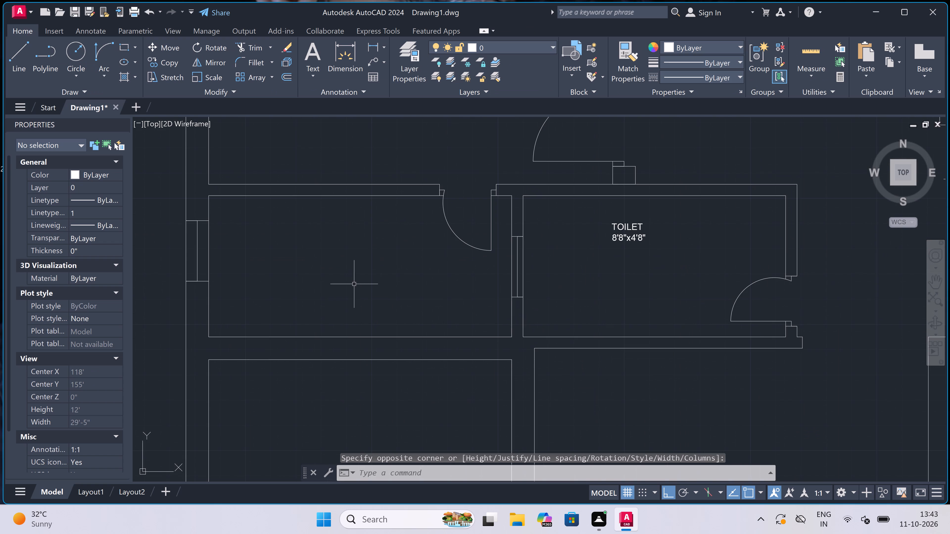
{"action": "key", "text": "space"}
{"action": "scroll", "coordinate": [371, 323], "scroll_direction": "up", "scroll_amount": 1}
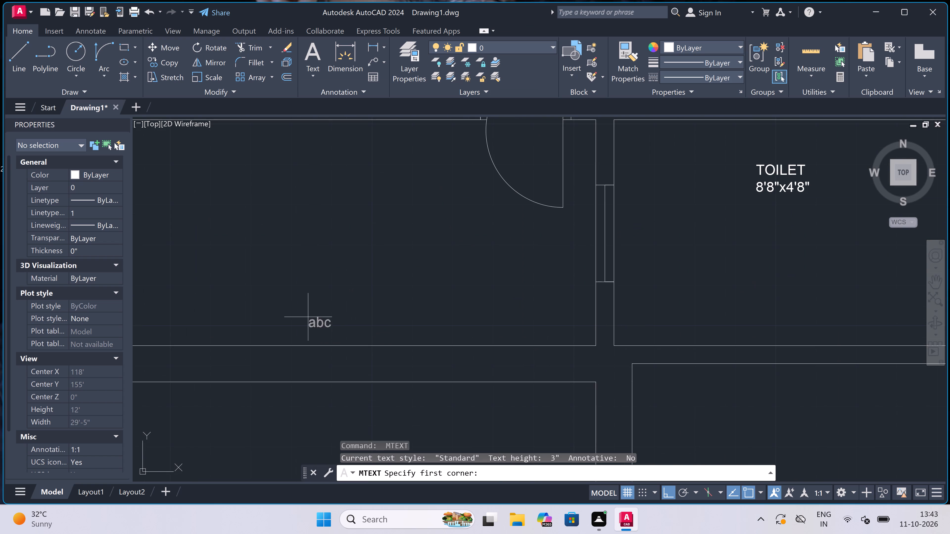
{"action": "left_click", "coordinate": [299, 301]}
{"action": "left_click", "coordinate": [740, 308]}
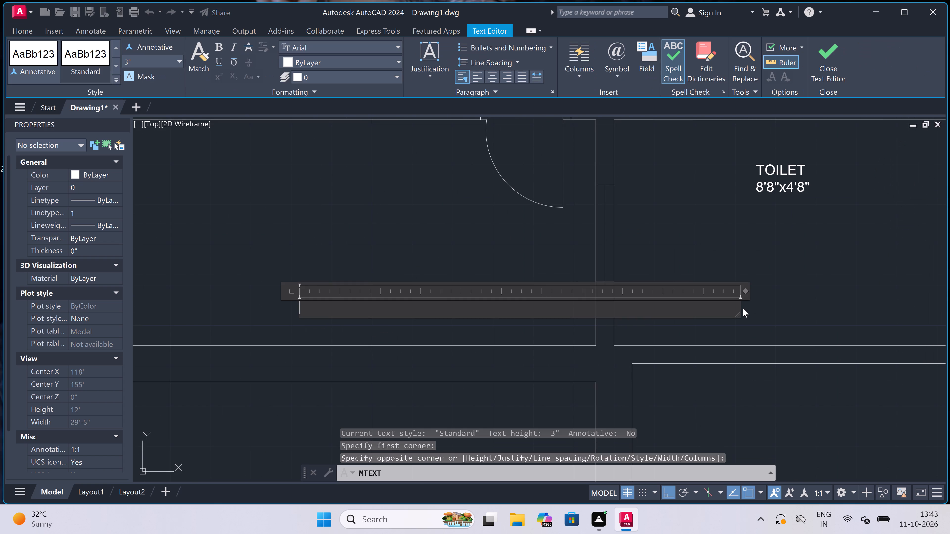
{"action": "type", "text": "TO"}
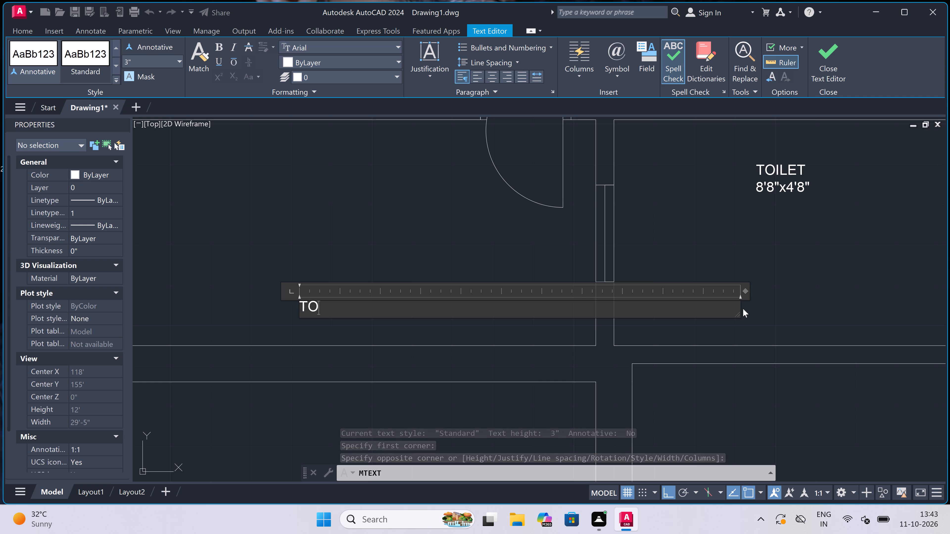
{"action": "type", "text": "ILET"}
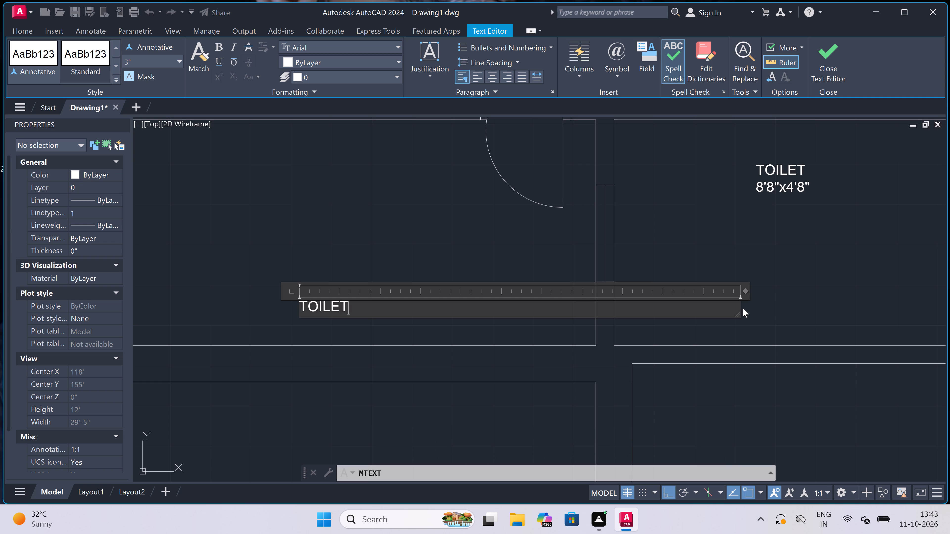
{"action": "key", "text": "Return"}
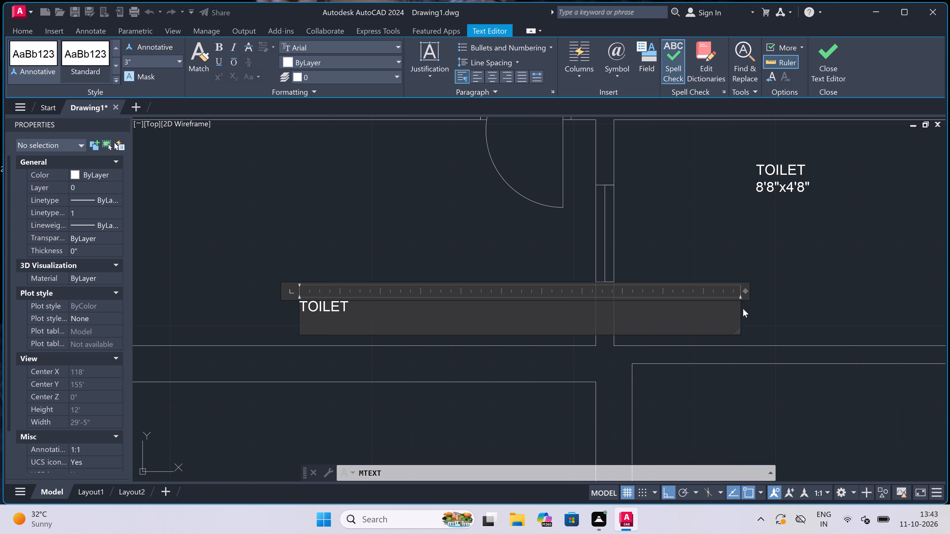
{"action": "type", "text": "10'0"}
{"action": "type", "text": "\"x"}
{"action": "type", "text": "4'"}
{"action": "type", "text": "8\""}
{"action": "left_click", "coordinate": [414, 230]}
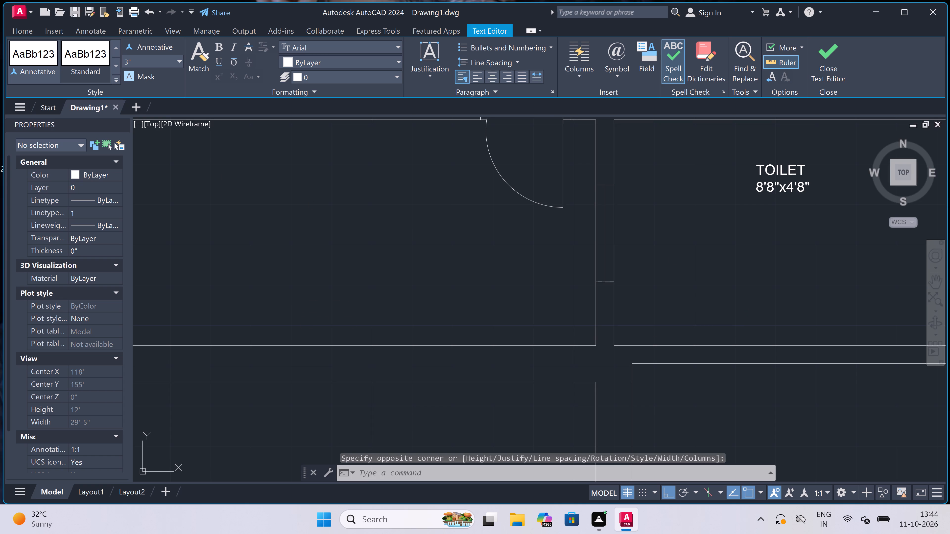
Place a two-line multiline text label "PORCH" / "10'0"x16'0"" in the original plan's open-fronted space just below the 10'0"x4'8" toilet.
{"action": "scroll", "coordinate": [413, 230], "scroll_direction": "down", "scroll_amount": 6}
{"action": "key", "text": "space"}
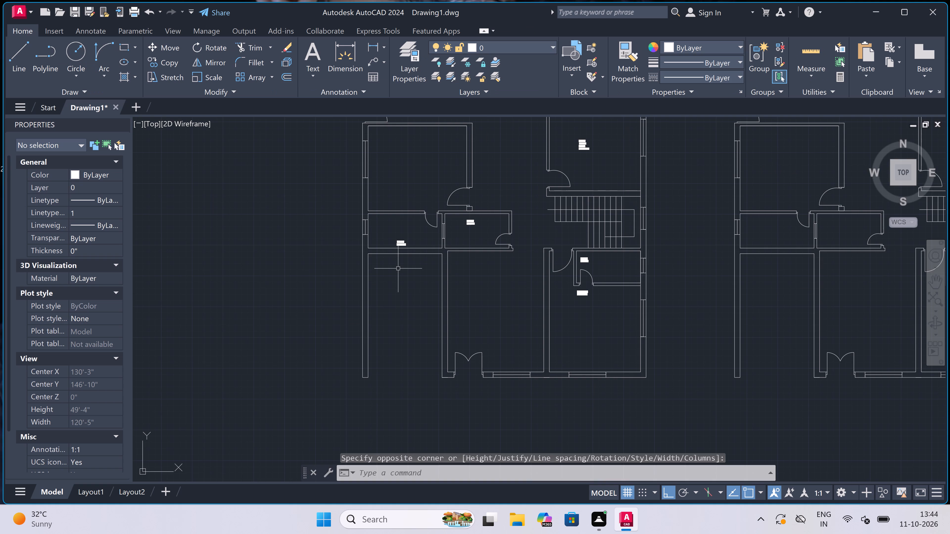
{"action": "scroll", "coordinate": [386, 270], "scroll_direction": "up", "scroll_amount": 4}
{"action": "left_click_drag", "start_coordinate": [353, 246], "coordinate": [357, 245]}
{"action": "left_click", "coordinate": [868, 249]}
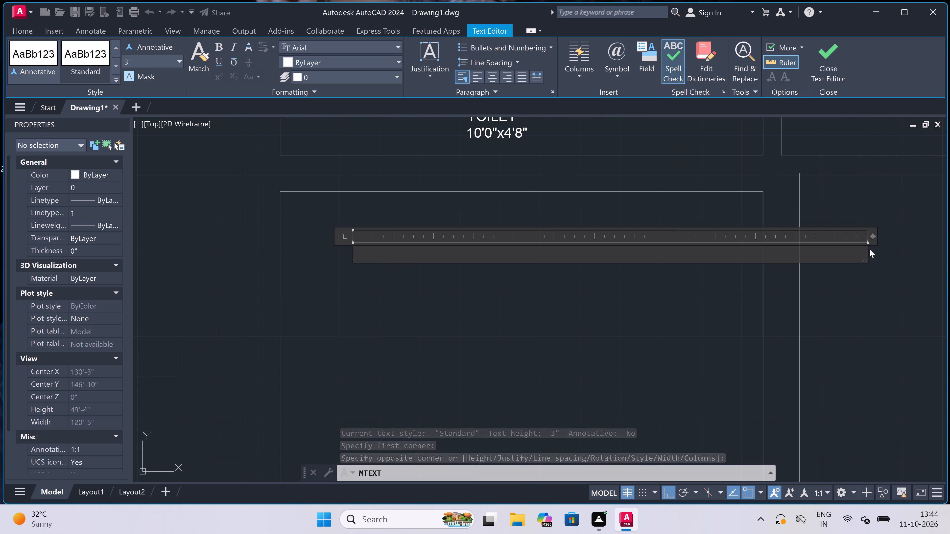
{"action": "type", "text": "PORCH"}
{"action": "key", "text": "Return"}
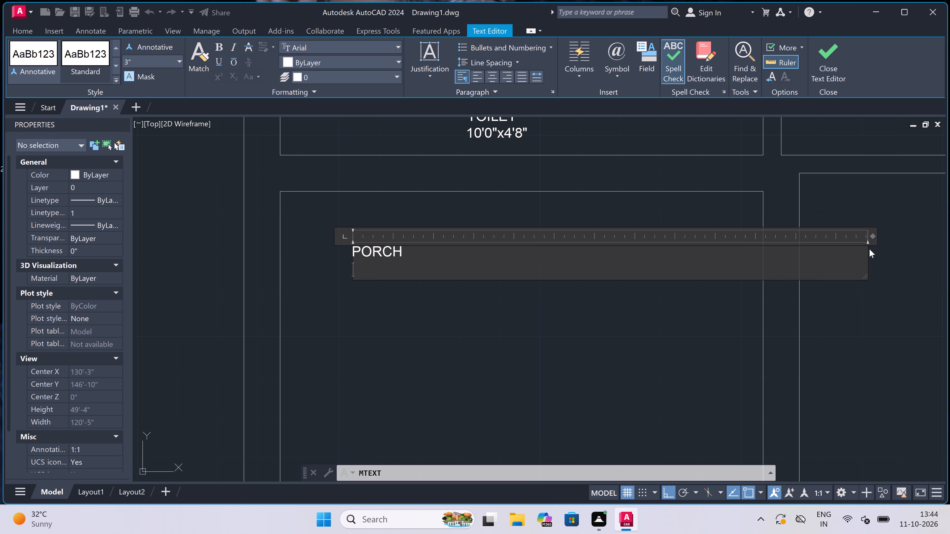
{"action": "type", "text": "10'0"}
{"action": "type", "text": "\"x1"}
{"action": "type", "text": "6'0\""}
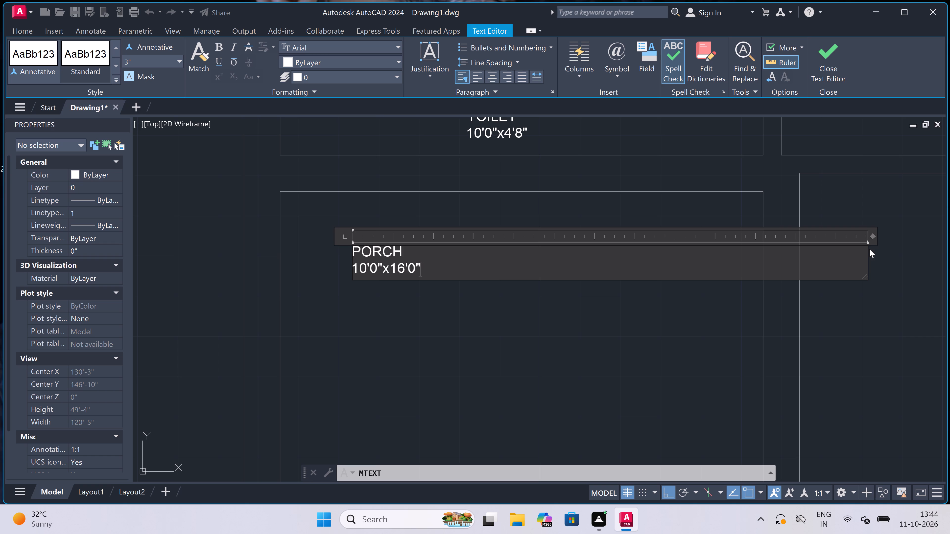
{"action": "left_click", "coordinate": [319, 304]}
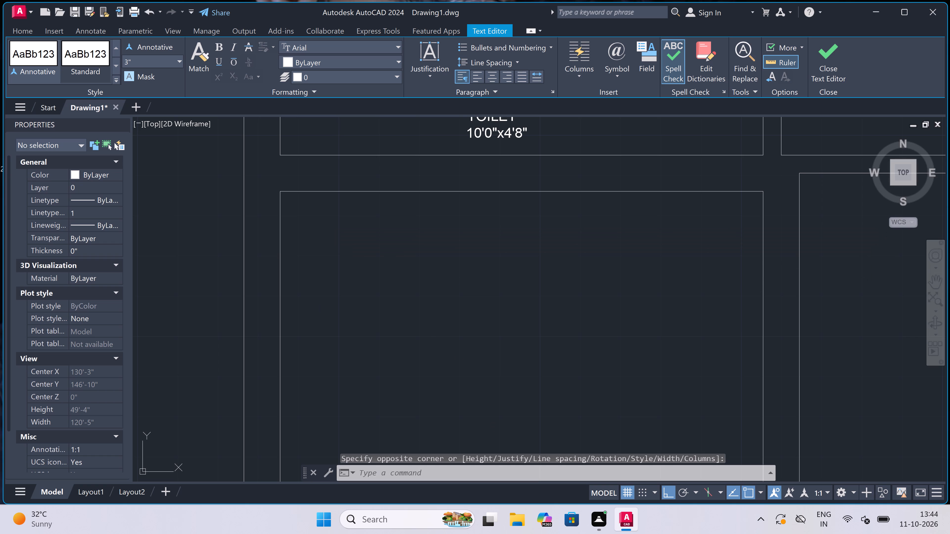
Place a two-line multiline text label "LIVING ROOM" / "13'4"x16'0"" in the original plan's double-door room between the porch and the lower bedroom.
{"action": "scroll", "coordinate": [331, 285], "scroll_direction": "down", "scroll_amount": 9}
{"action": "scroll", "coordinate": [417, 309], "scroll_direction": "down", "scroll_amount": 3}
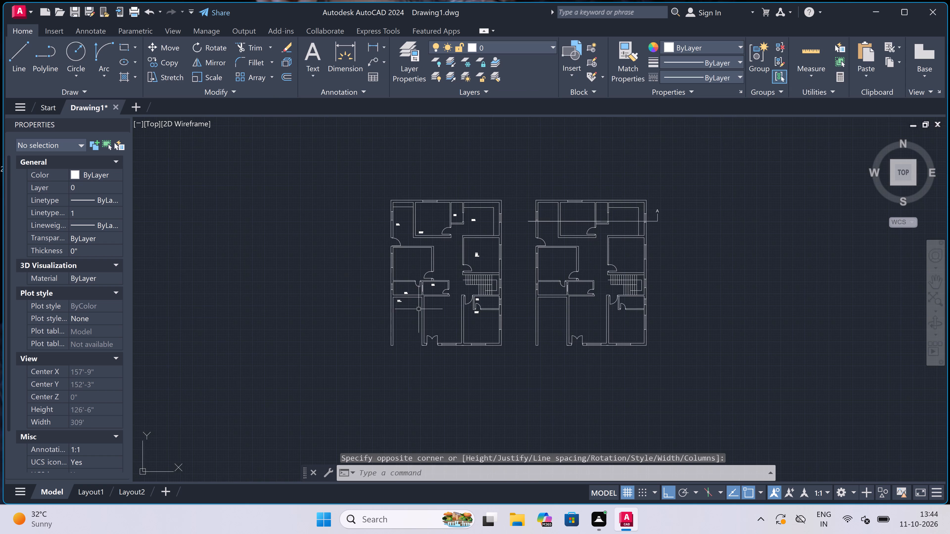
{"action": "scroll", "coordinate": [452, 310], "scroll_direction": "up", "scroll_amount": 3}
{"action": "key", "text": "space"}
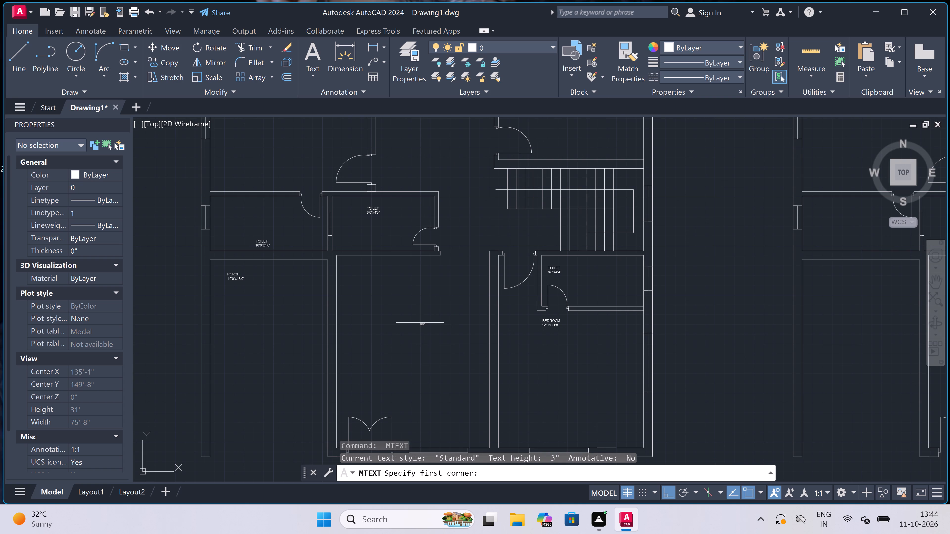
{"action": "scroll", "coordinate": [347, 281], "scroll_direction": "up", "scroll_amount": 2}
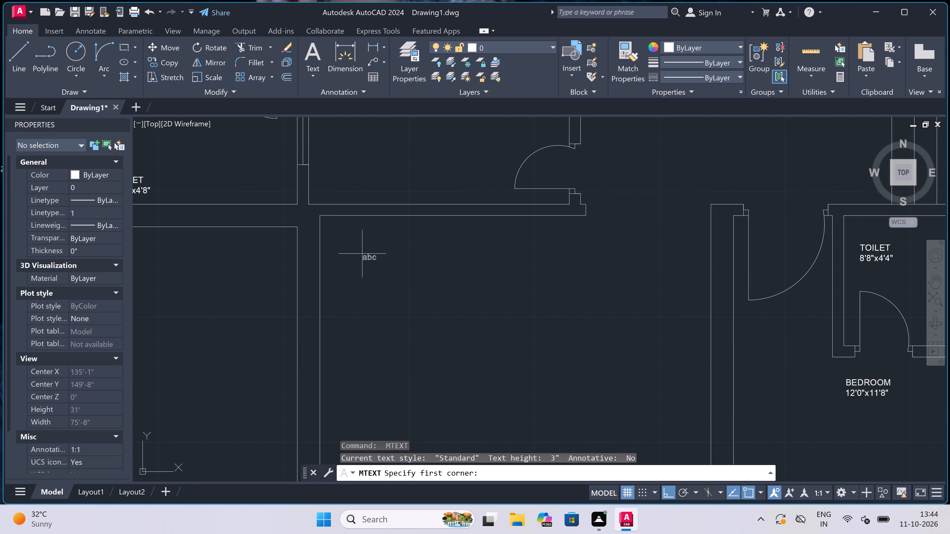
{"action": "left_click_drag", "start_coordinate": [357, 259], "coordinate": [362, 259]}
{"action": "left_click", "coordinate": [760, 243]}
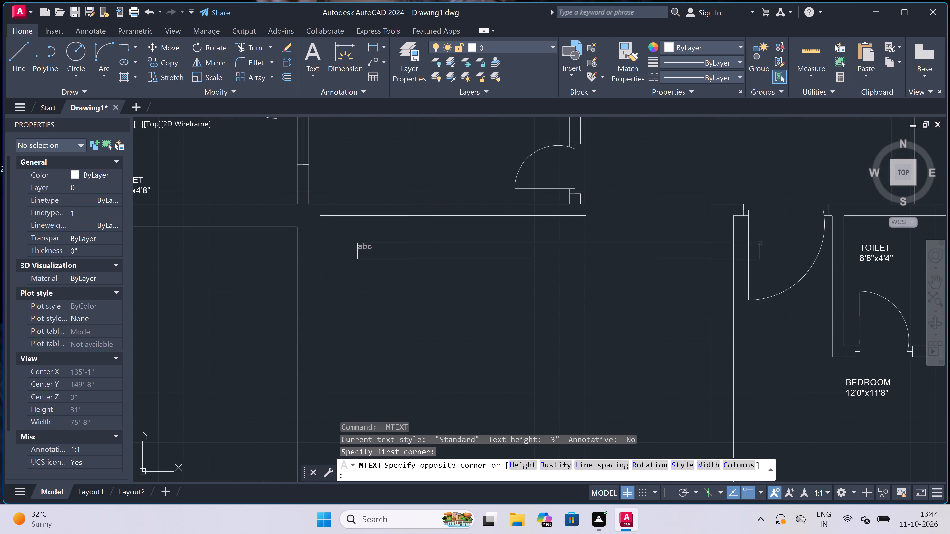
{"action": "scroll", "coordinate": [381, 185], "scroll_direction": "up", "scroll_amount": 3}
{"action": "scroll", "coordinate": [383, 189], "scroll_direction": "down", "scroll_amount": 3}
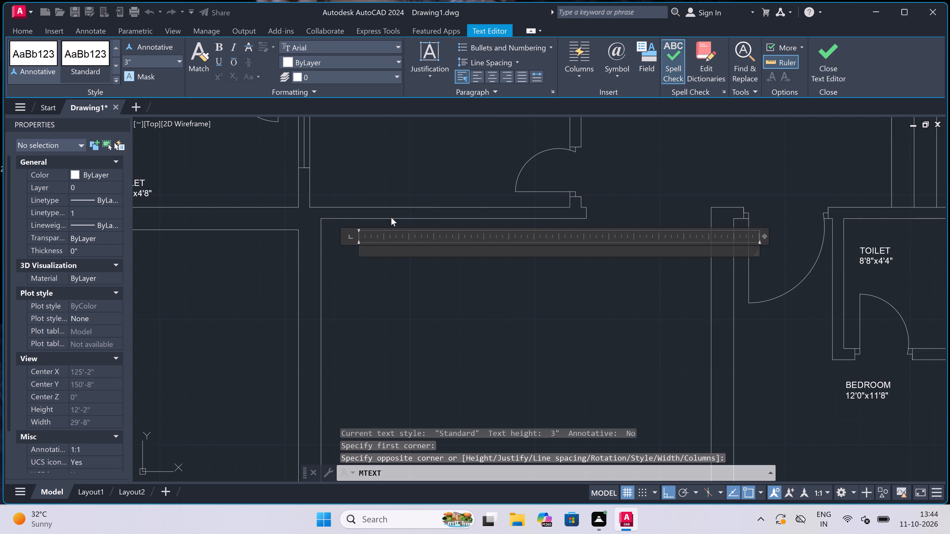
{"action": "scroll", "coordinate": [391, 217], "scroll_direction": "up", "scroll_amount": 3}
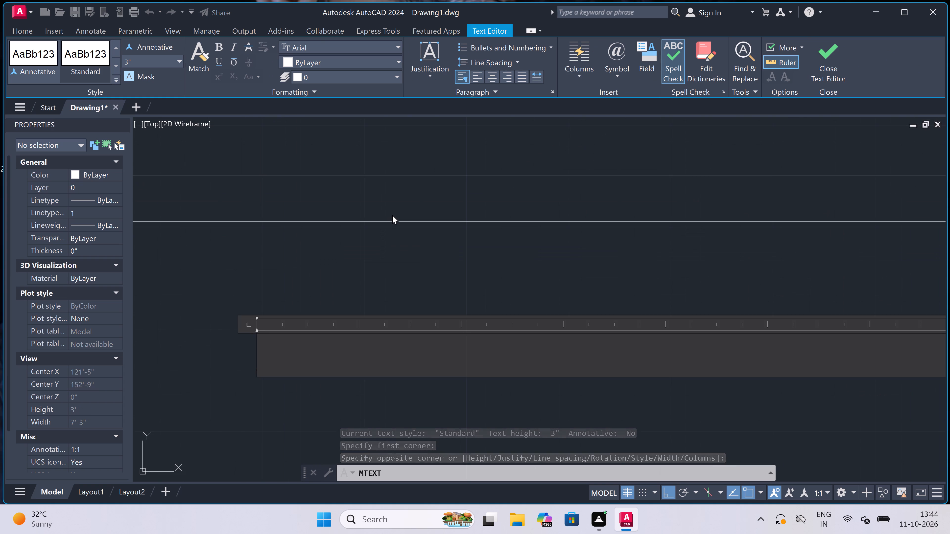
{"action": "type", "text": "LIVING ROO"}
{"action": "key", "text": "Return"}
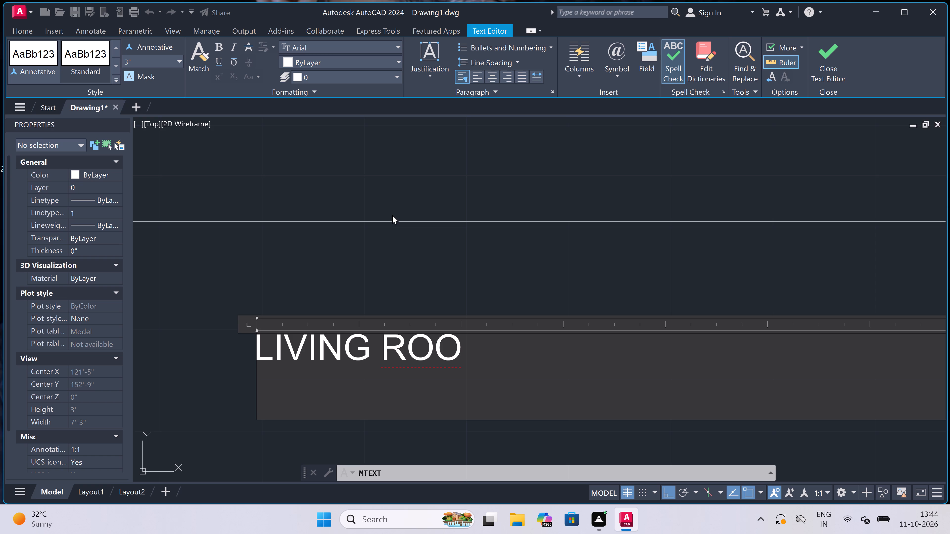
{"action": "key", "text": "BackSpace"}
{"action": "key", "text": "m"}
{"action": "key", "text": "Return"}
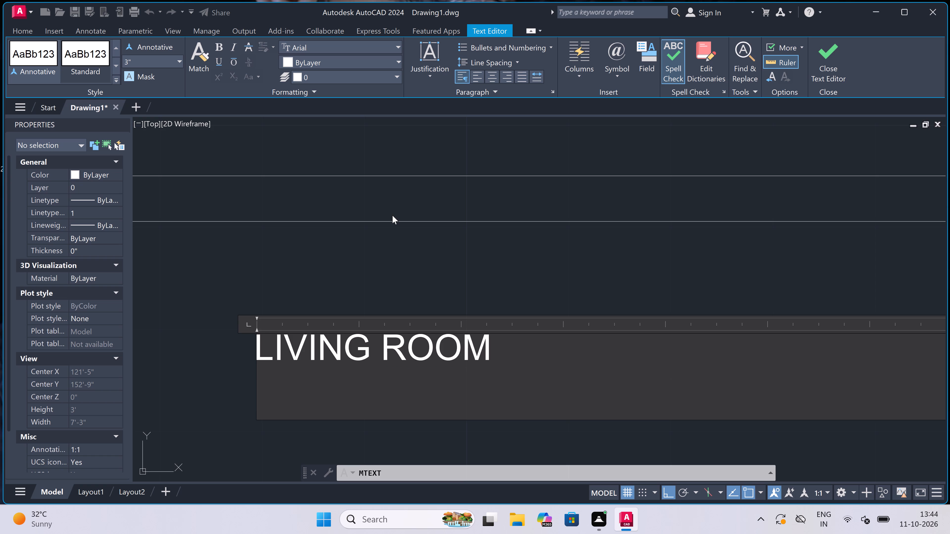
{"action": "type", "text": "13'4"}
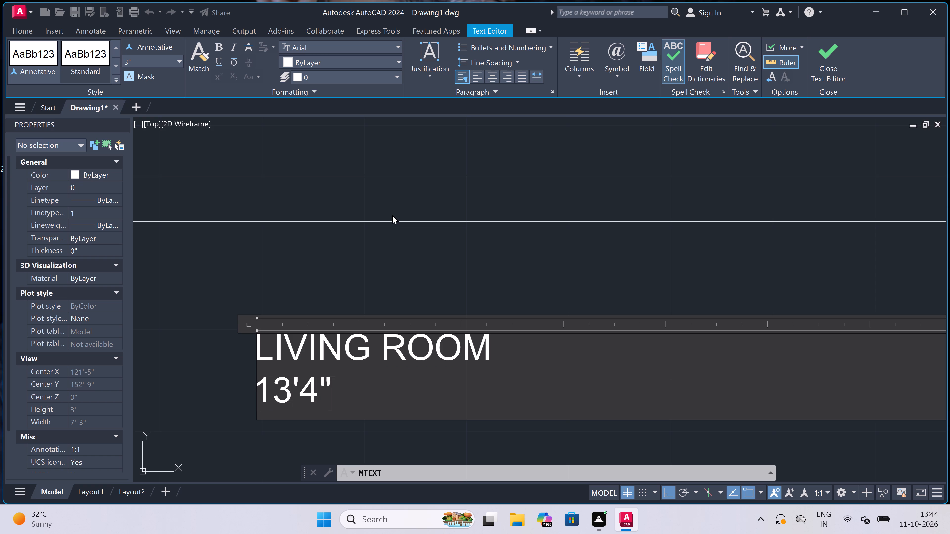
{"action": "key", "text": "BackSpace"}
{"action": "key", "text": "x"}
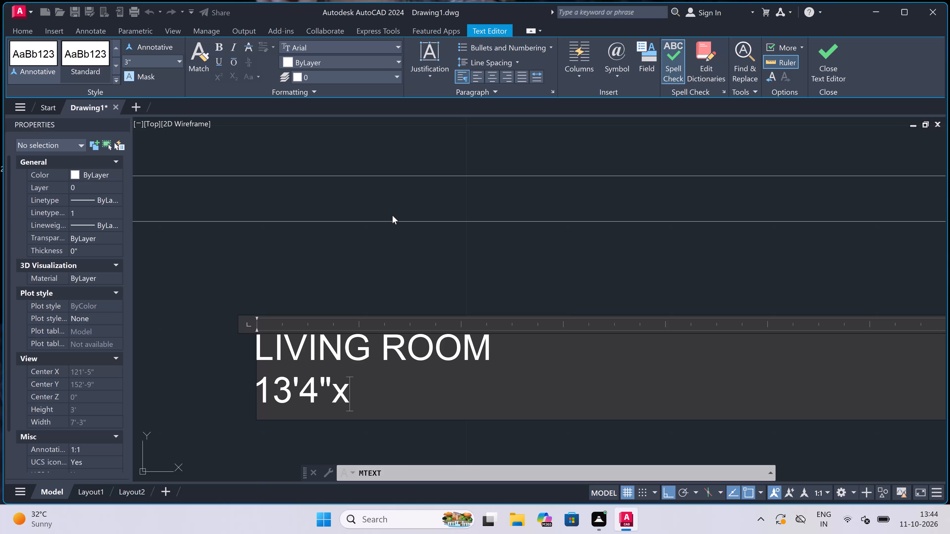
{"action": "type", "text": "16'0\""}
{"action": "left_click", "coordinate": [402, 265]}
Place a two-line multiline text label "BEDROOM" / "13'4"x11'6"" in the original plan's unlabelled room just above the 10'0"x4'8" toilet.
{"action": "scroll", "coordinate": [400, 264], "scroll_direction": "down", "scroll_amount": 4}
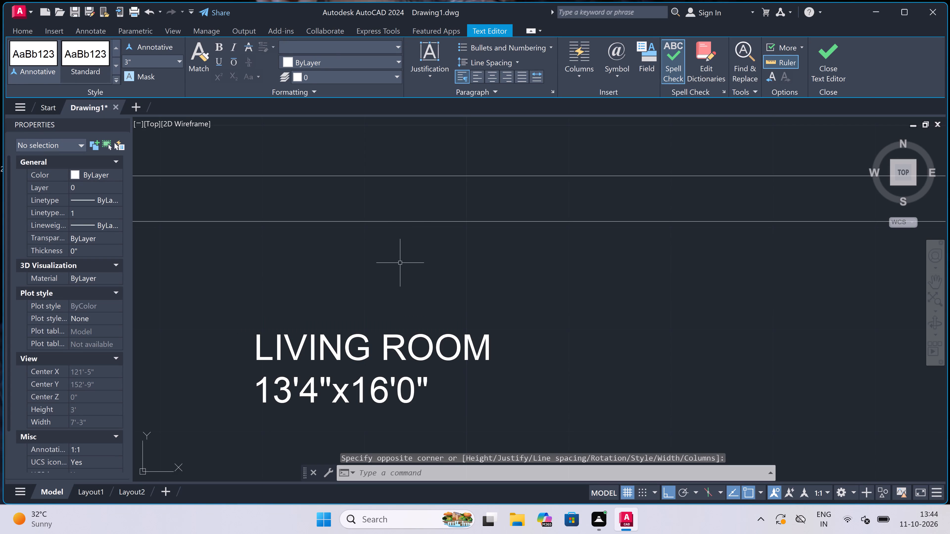
{"action": "scroll", "coordinate": [400, 274], "scroll_direction": "down", "scroll_amount": 7}
{"action": "scroll", "coordinate": [419, 247], "scroll_direction": "down", "scroll_amount": 1}
{"action": "scroll", "coordinate": [418, 198], "scroll_direction": "up", "scroll_amount": 3}
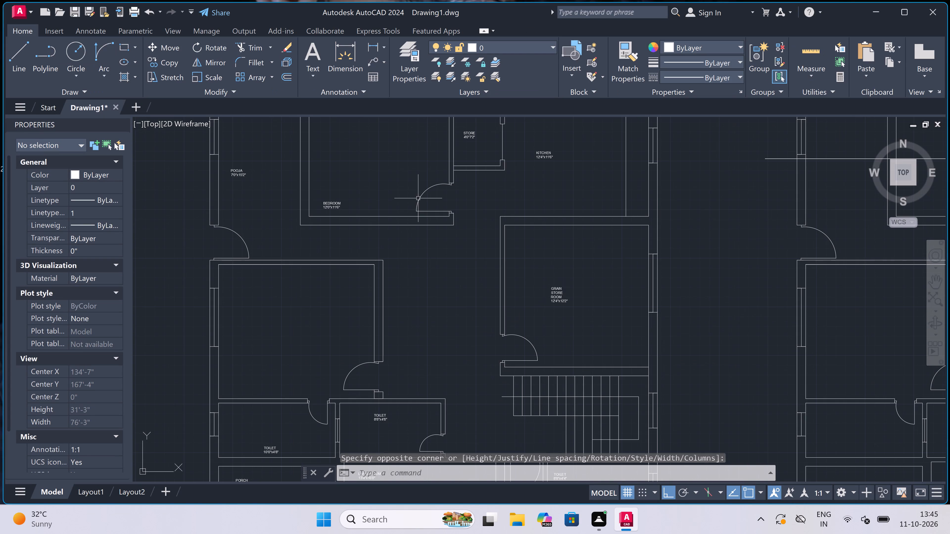
{"action": "scroll", "coordinate": [450, 300], "scroll_direction": "up", "scroll_amount": 1}
{"action": "key", "text": "space"}
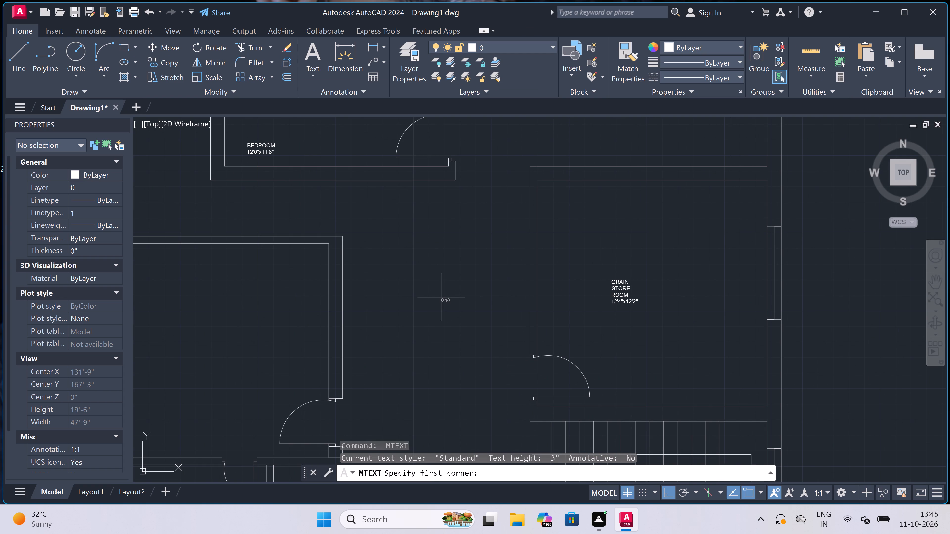
{"action": "scroll", "coordinate": [397, 273], "scroll_direction": "down", "scroll_amount": 3}
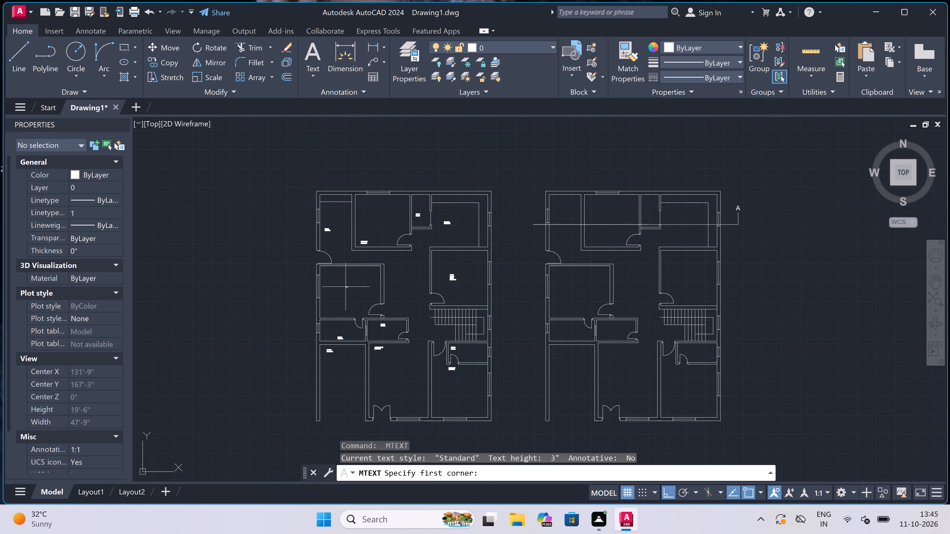
{"action": "scroll", "coordinate": [347, 281], "scroll_direction": "up", "scroll_amount": 2}
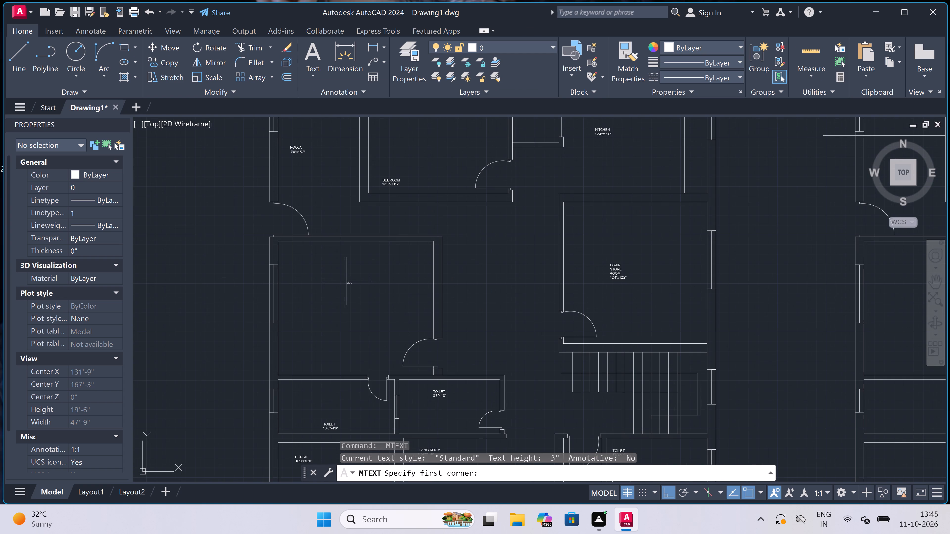
{"action": "scroll", "coordinate": [307, 363], "scroll_direction": "up", "scroll_amount": 3}
{"action": "left_click_drag", "start_coordinate": [272, 358], "coordinate": [281, 357]}
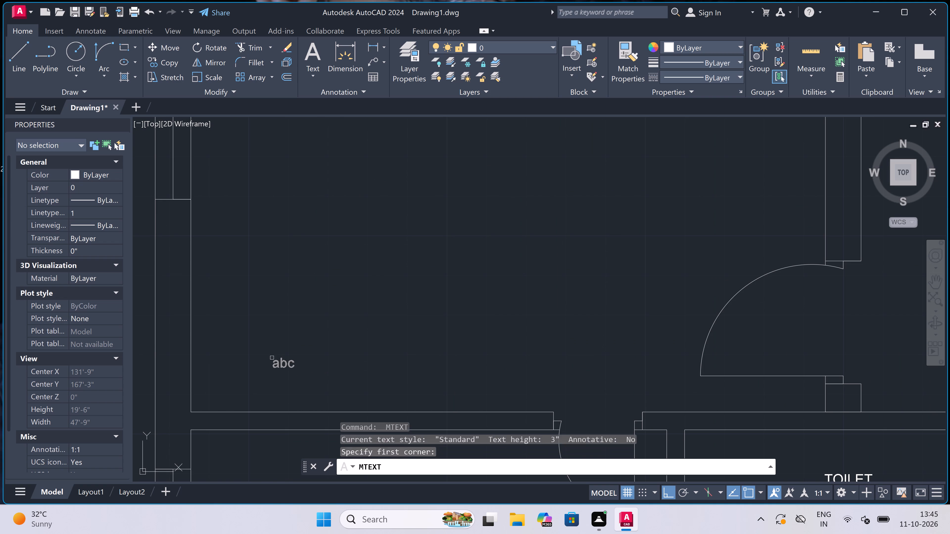
{"action": "left_click", "coordinate": [799, 376]}
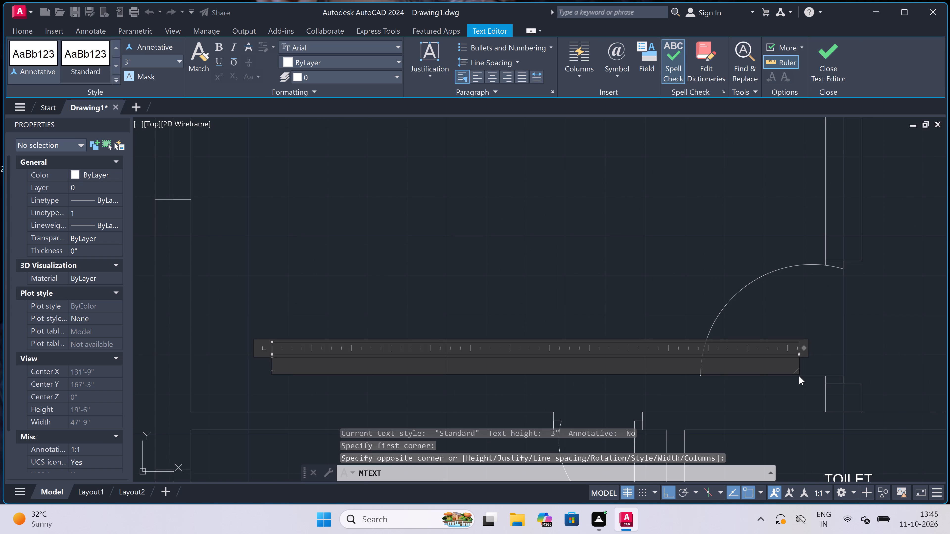
{"action": "type", "text": "BEDROOM"}
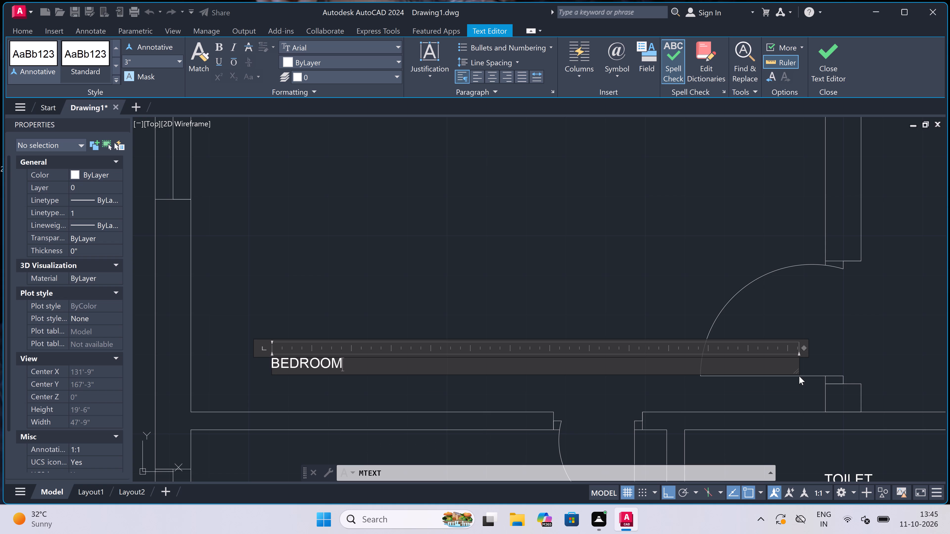
{"action": "key", "text": "Return"}
{"action": "type", "text": "13'4"}
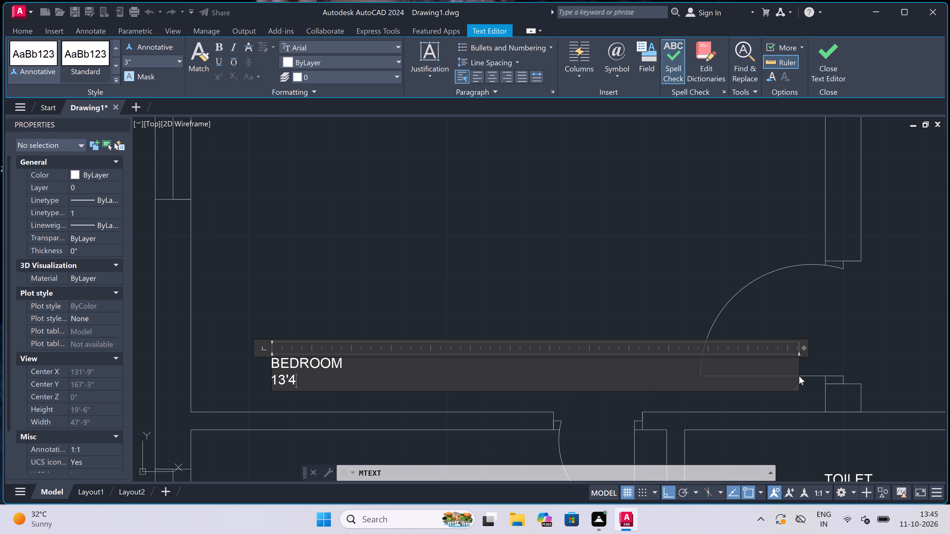
{"action": "key", "text": "shift+quotedbl"}
{"action": "key", "text": "x"}
{"action": "scroll", "coordinate": [801, 375], "scroll_direction": "down", "scroll_amount": 3}
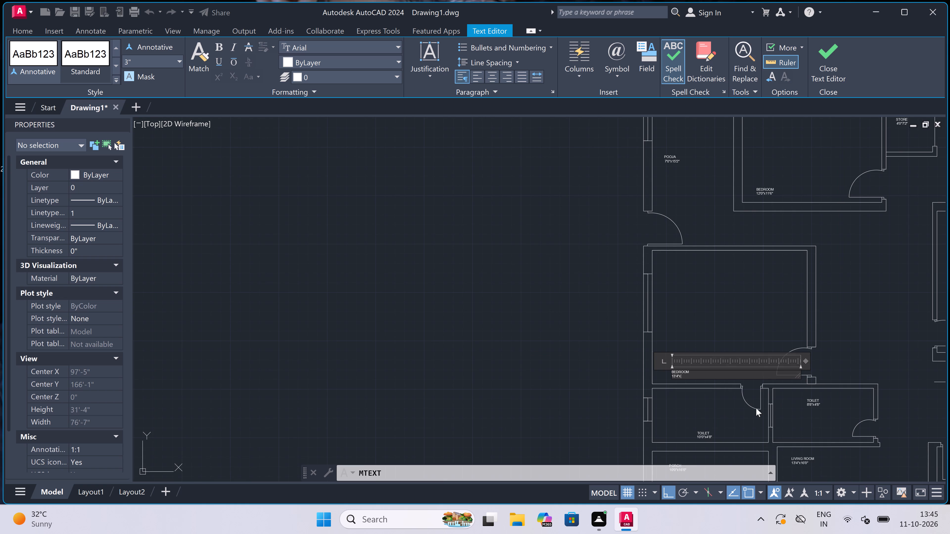
{"action": "scroll", "coordinate": [715, 381], "scroll_direction": "up", "scroll_amount": 3}
{"action": "scroll", "coordinate": [683, 385], "scroll_direction": "up", "scroll_amount": 3}
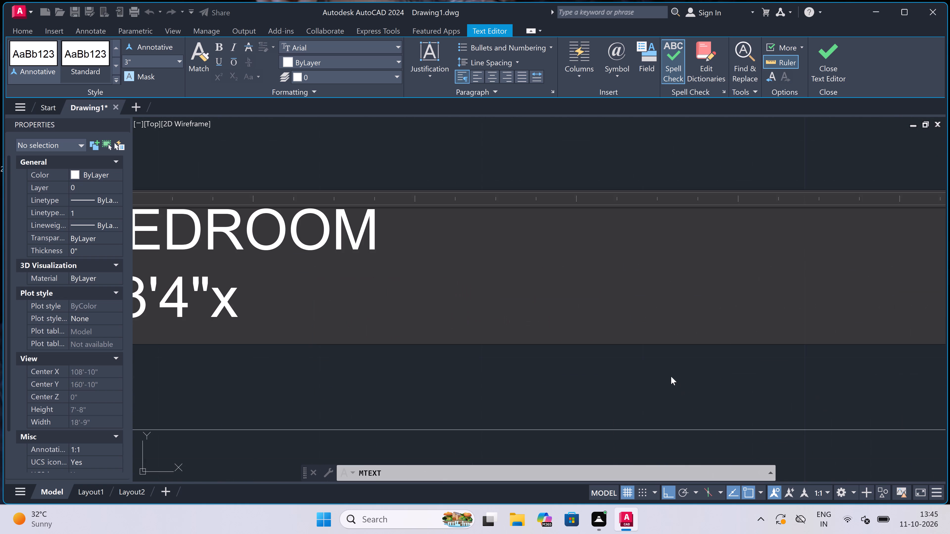
{"action": "scroll", "coordinate": [638, 362], "scroll_direction": "down", "scroll_amount": 2}
{"action": "scroll", "coordinate": [599, 340], "scroll_direction": "up", "scroll_amount": 2}
{"action": "scroll", "coordinate": [600, 340], "scroll_direction": "down", "scroll_amount": 1}
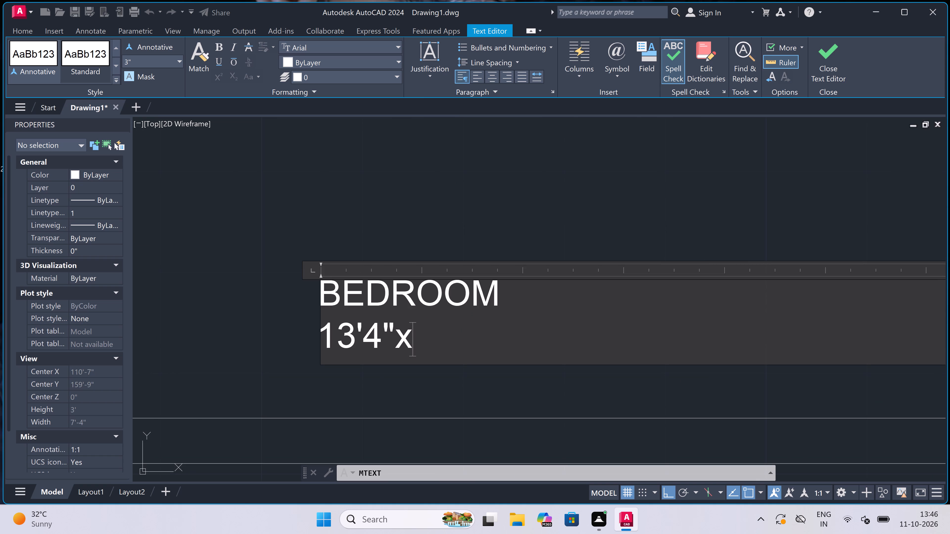
{"action": "type", "text": "11'6"}
{"action": "key", "text": "shift+quotedbl"}
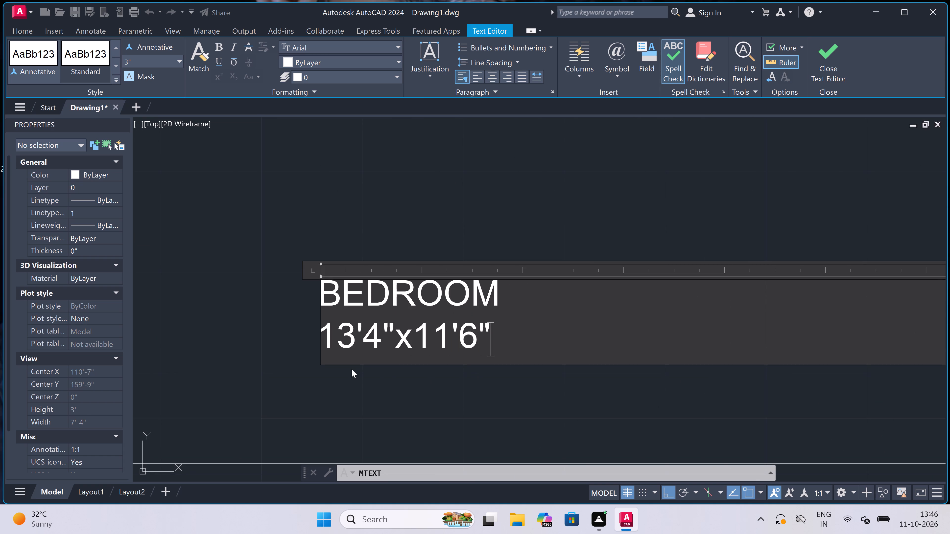
{"action": "left_click", "coordinate": [297, 365]}
Place a two-line multiline text label "FAMILY LIVING / DINING" / "10'0"x14'10"" in the original plan's open central space between the 13'4"x11'6" bedroom and the grain store room.
{"action": "scroll", "coordinate": [382, 302], "scroll_direction": "down", "scroll_amount": 10}
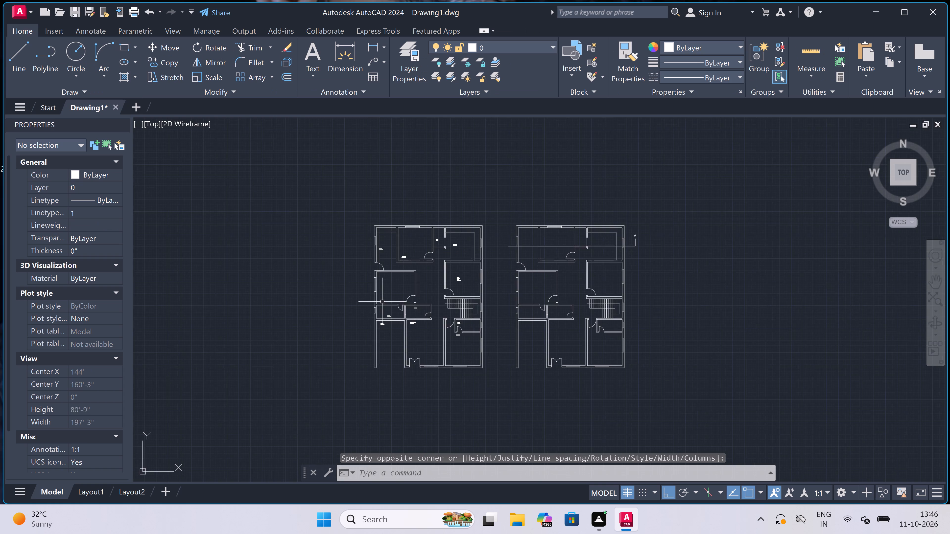
{"action": "scroll", "coordinate": [382, 302], "scroll_direction": "up", "scroll_amount": 2}
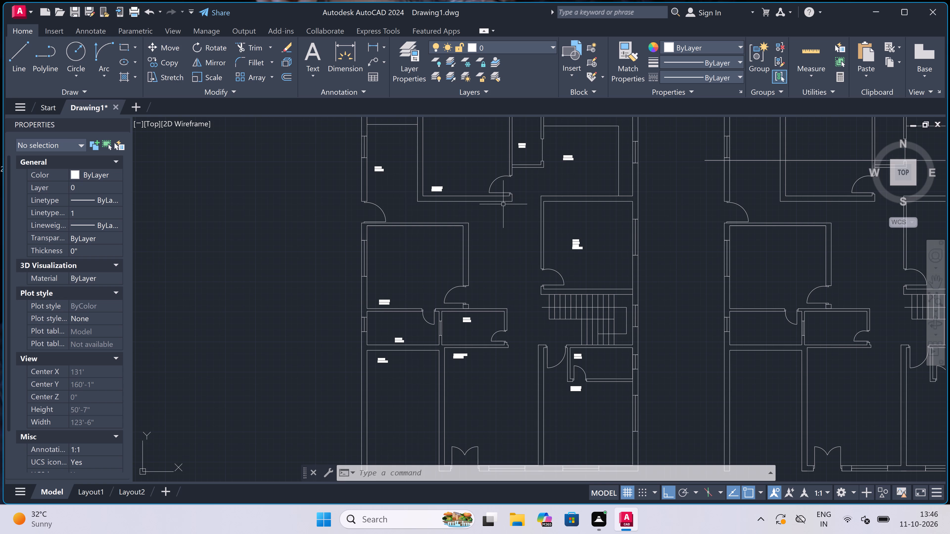
{"action": "scroll", "coordinate": [484, 338], "scroll_direction": "up", "scroll_amount": 3}
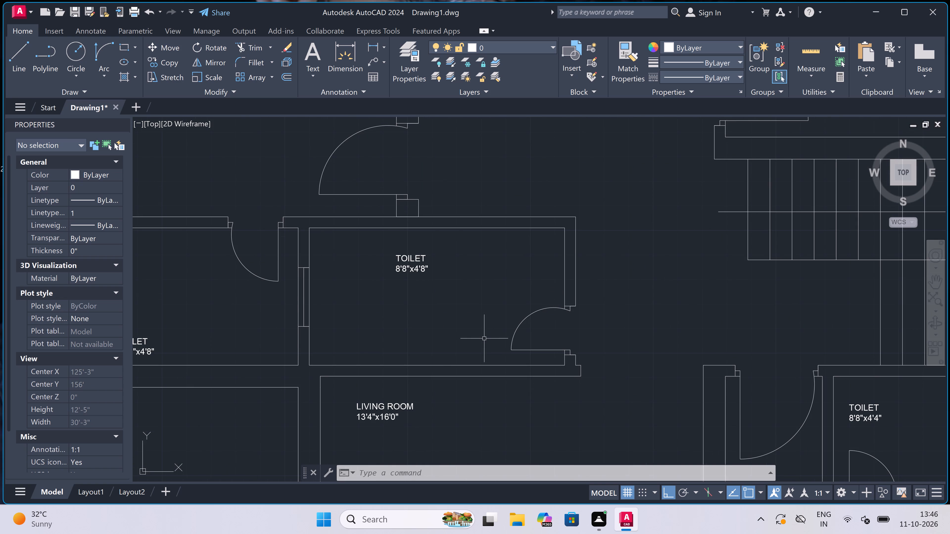
{"action": "scroll", "coordinate": [484, 338], "scroll_direction": "down", "scroll_amount": 2}
{"action": "scroll", "coordinate": [497, 224], "scroll_direction": "down", "scroll_amount": 1}
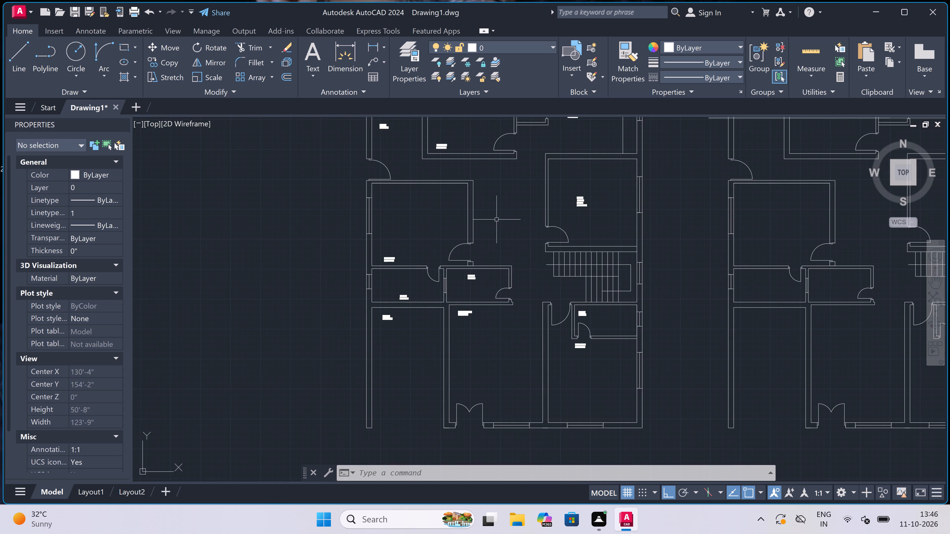
{"action": "scroll", "coordinate": [498, 183], "scroll_direction": "up", "scroll_amount": 3}
{"action": "scroll", "coordinate": [498, 182], "scroll_direction": "down", "scroll_amount": 4}
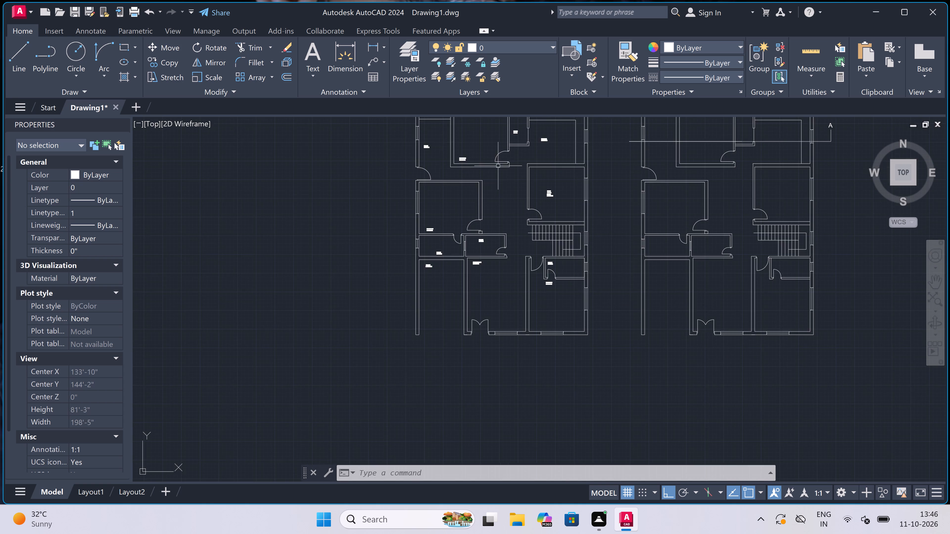
{"action": "scroll", "coordinate": [498, 166], "scroll_direction": "up", "scroll_amount": 3}
{"action": "key", "text": "space"}
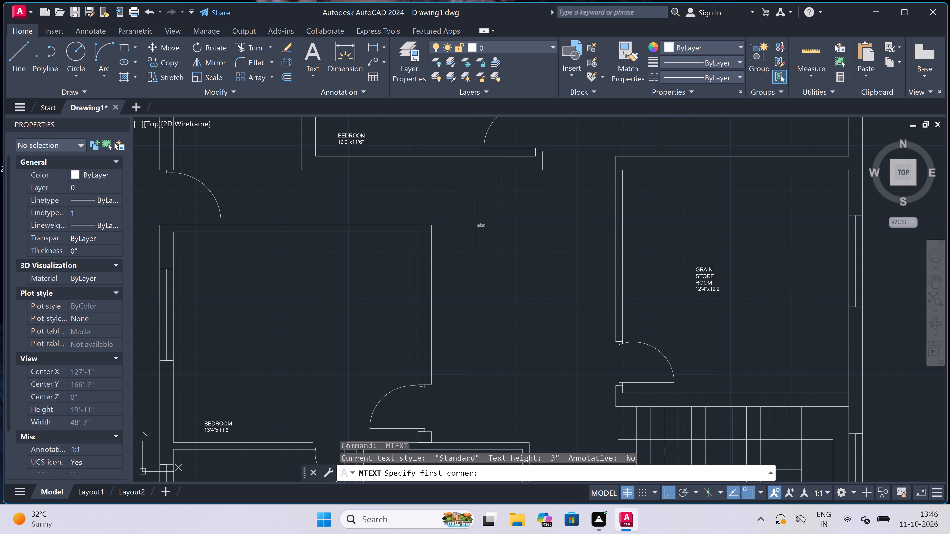
{"action": "left_click", "coordinate": [470, 224]}
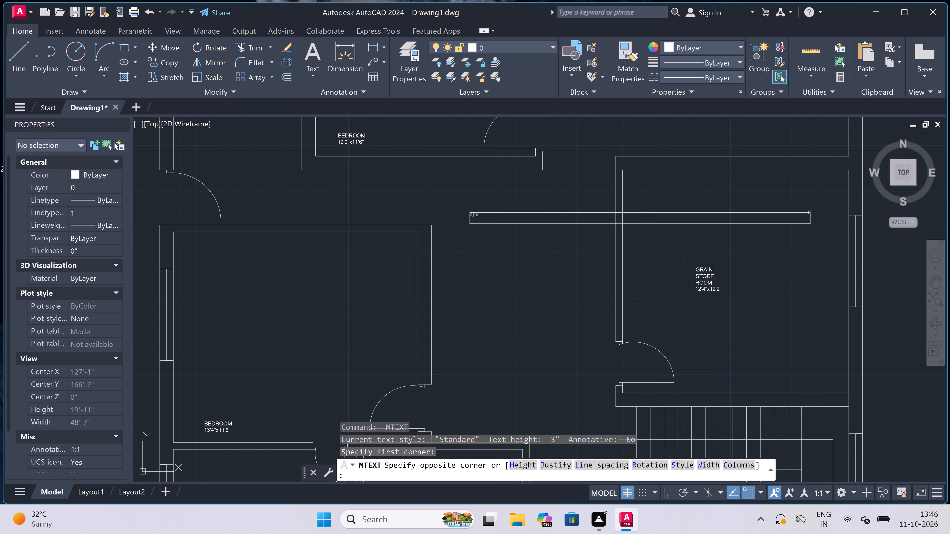
{"action": "left_click_drag", "start_coordinate": [811, 213], "coordinate": [813, 214]}
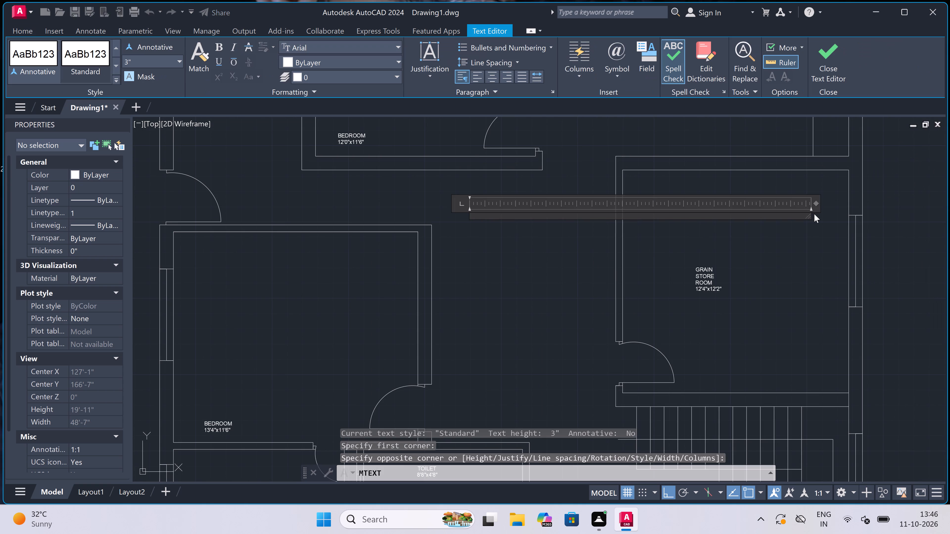
{"action": "type", "text": "FA"}
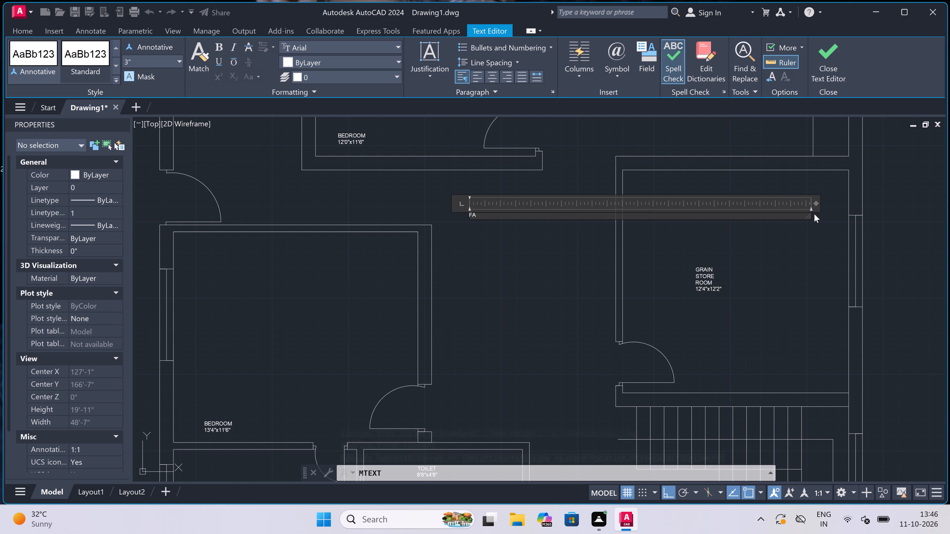
{"action": "type", "text": "MILY"}
{"action": "key", "text": "space"}
{"action": "type", "text": "LIVING"}
{"action": "key", "text": "space"}
{"action": "type", "text": "/"}
{"action": "key", "text": "space"}
{"action": "type", "text": "DINING"}
{"action": "key", "text": "Return"}
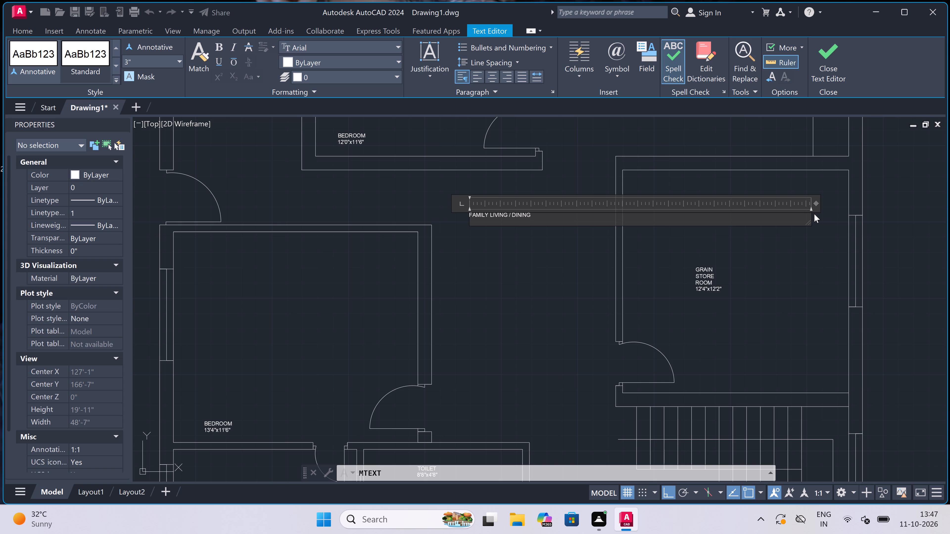
{"action": "type", "text": "10'"}
{"action": "scroll", "coordinate": [489, 211], "scroll_direction": "up", "scroll_amount": 3}
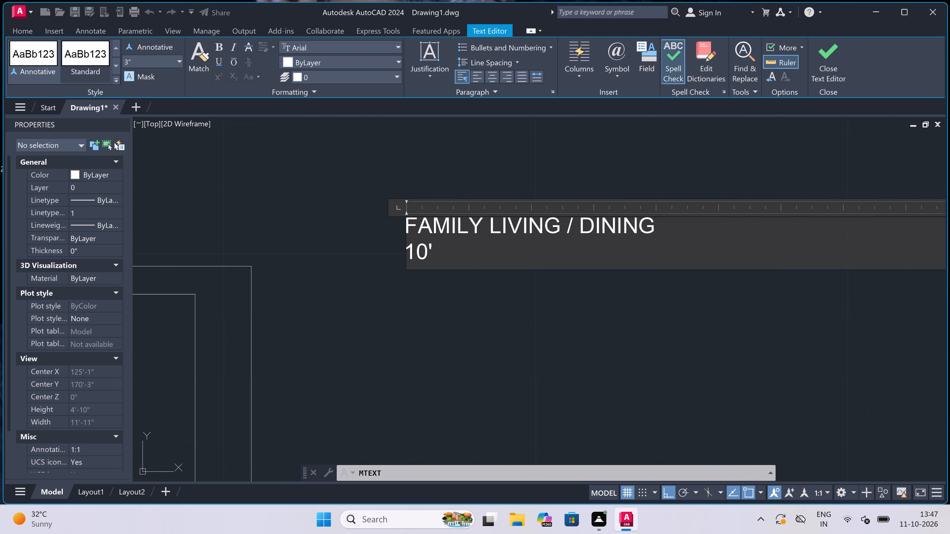
{"action": "key", "text": "0"}
{"action": "key", "text": "shift+quotedbl"}
{"action": "key", "text": "x"}
{"action": "type", "text": "14"}
{"action": "key", "text": "apostrophe"}
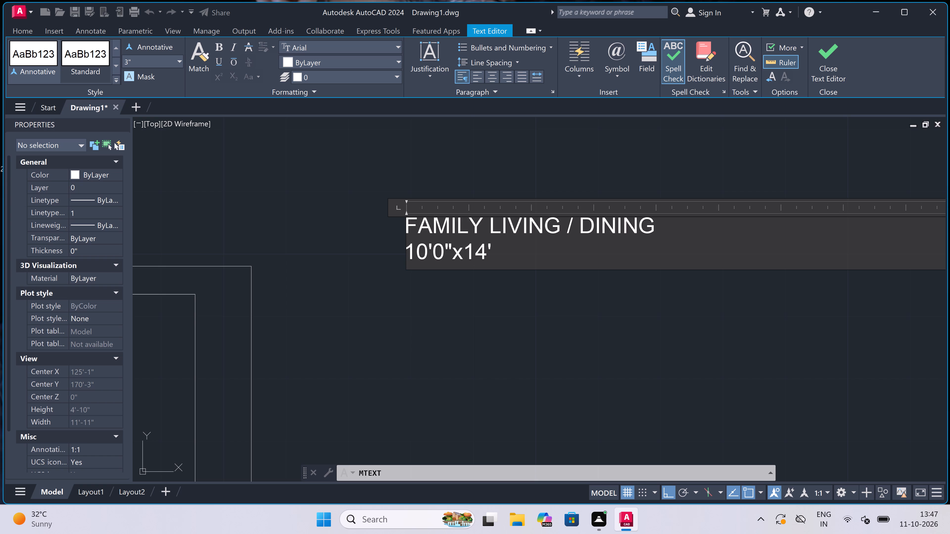
{"action": "type", "text": "10'0\""}
{"action": "key", "text": "BackSpace"}
{"action": "key", "text": "BackSpace"}
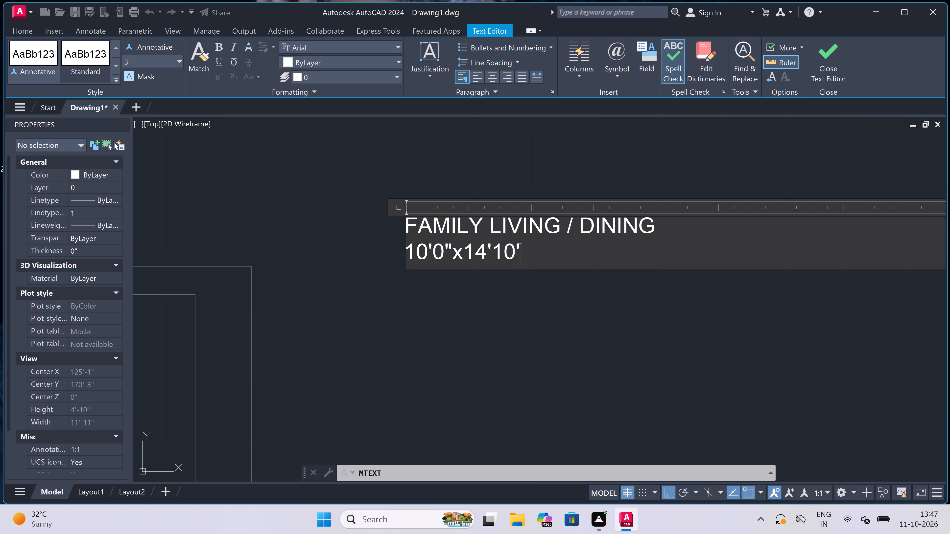
{"action": "key", "text": "BackSpace"}
{"action": "key", "text": "shift+quotedbl"}
{"action": "left_click", "coordinate": [415, 376]}
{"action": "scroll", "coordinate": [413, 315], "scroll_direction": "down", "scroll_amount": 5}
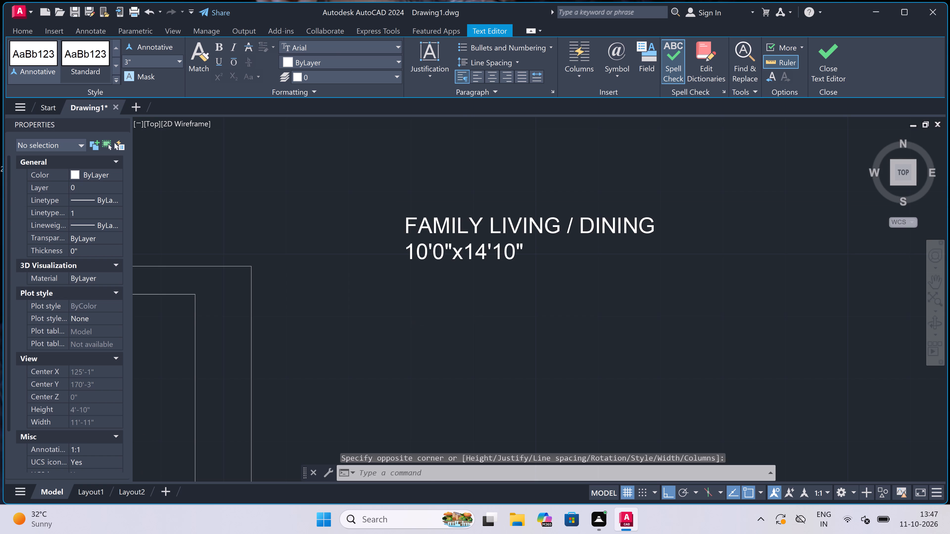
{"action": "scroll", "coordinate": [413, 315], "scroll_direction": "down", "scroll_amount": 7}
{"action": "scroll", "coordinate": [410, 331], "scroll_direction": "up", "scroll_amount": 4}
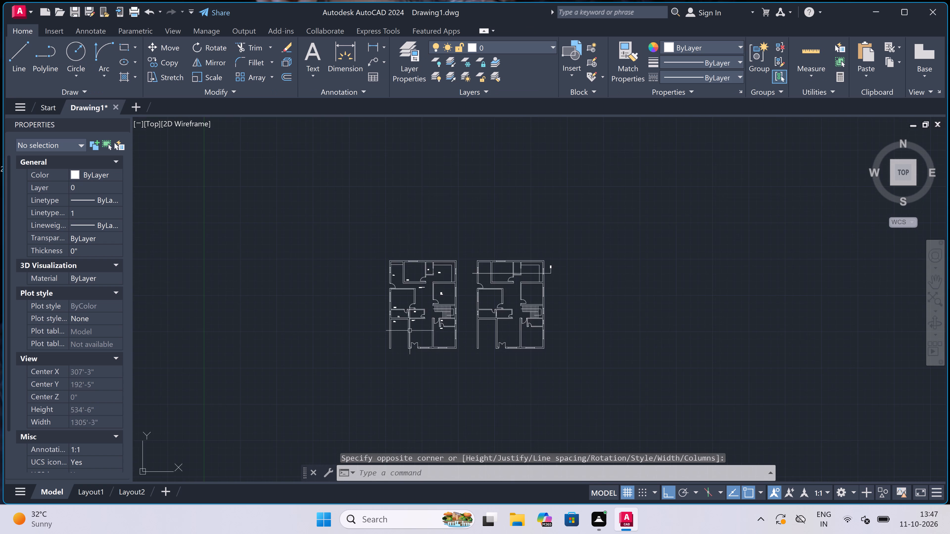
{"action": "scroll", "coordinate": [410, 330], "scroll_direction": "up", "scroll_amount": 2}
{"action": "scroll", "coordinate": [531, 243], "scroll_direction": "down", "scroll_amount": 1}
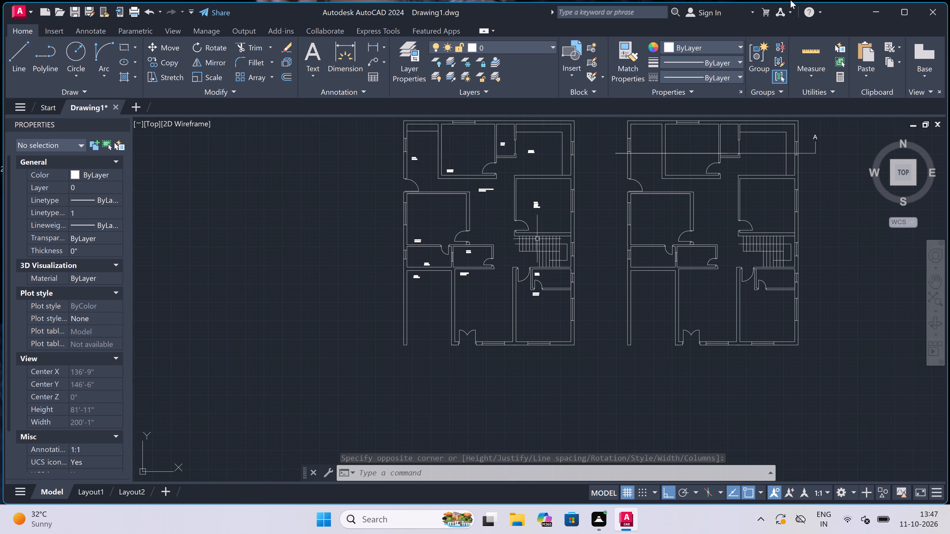
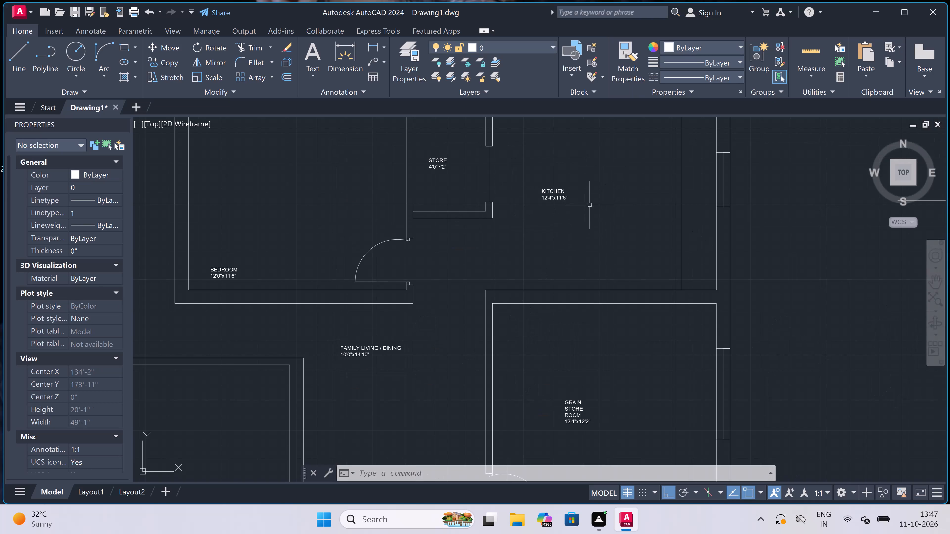
Select every text label similar to the KITCHEN label and set their text height to 5".
{"action": "scroll", "coordinate": [563, 187], "scroll_direction": "up", "scroll_amount": 1}
{"action": "left_click", "coordinate": [559, 198]}
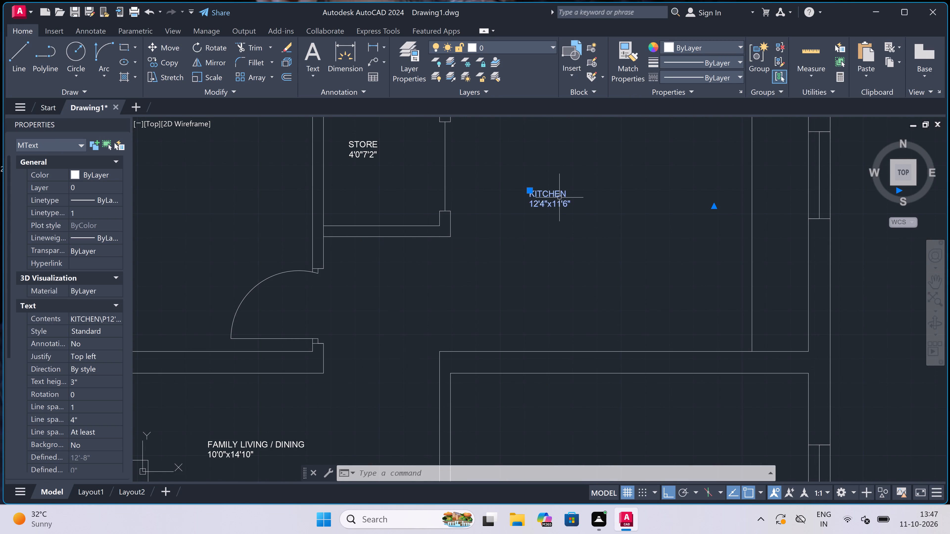
{"action": "right_click", "coordinate": [468, 280]}
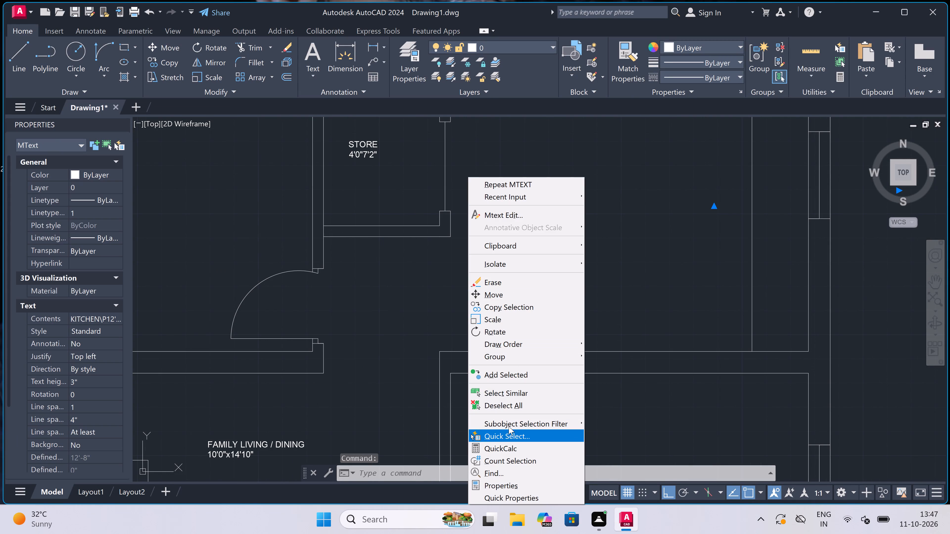
{"action": "left_click", "coordinate": [513, 394]}
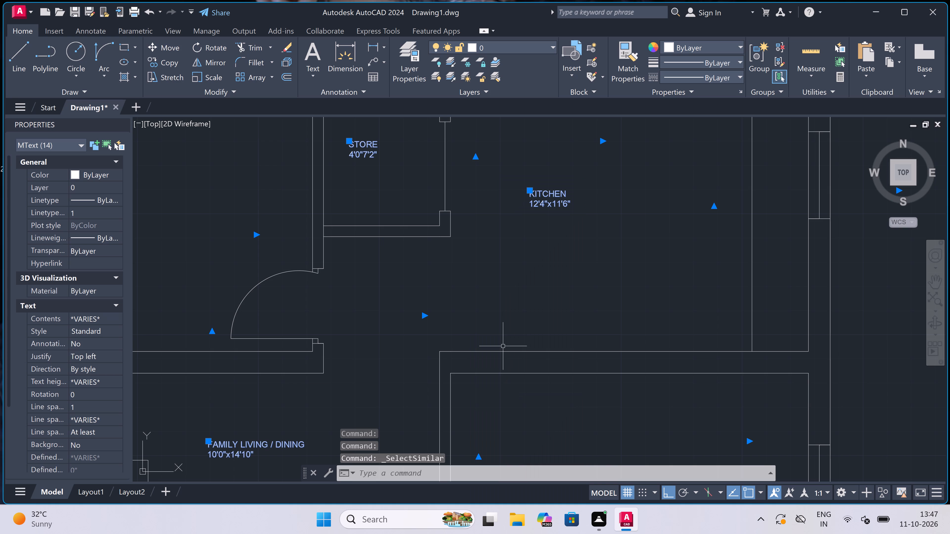
{"action": "left_click", "coordinate": [101, 379]}
{"action": "key", "text": "BackSpace"}
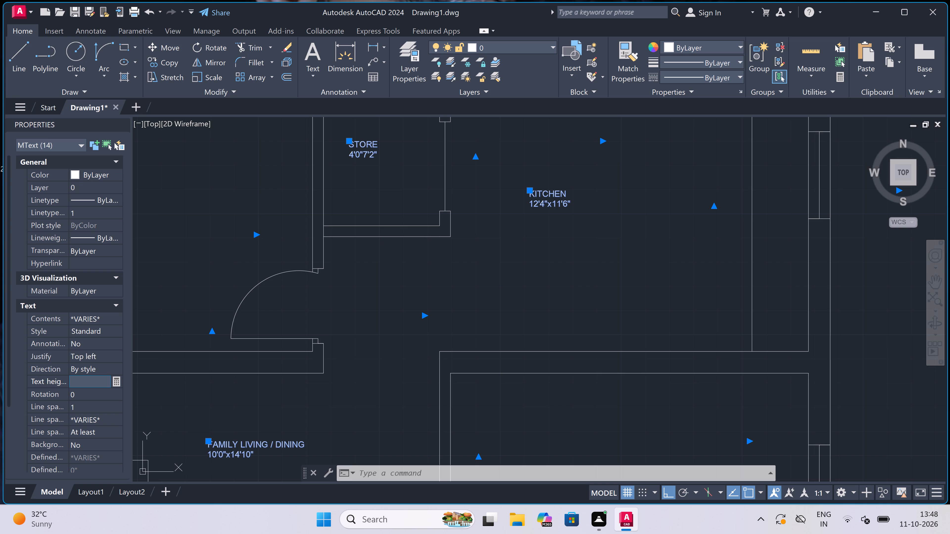
{"action": "key", "text": "6"}
{"action": "key", "text": "BackSpace"}
{"action": "type", "text": "5\""}
{"action": "double_click", "coordinate": [417, 336]}
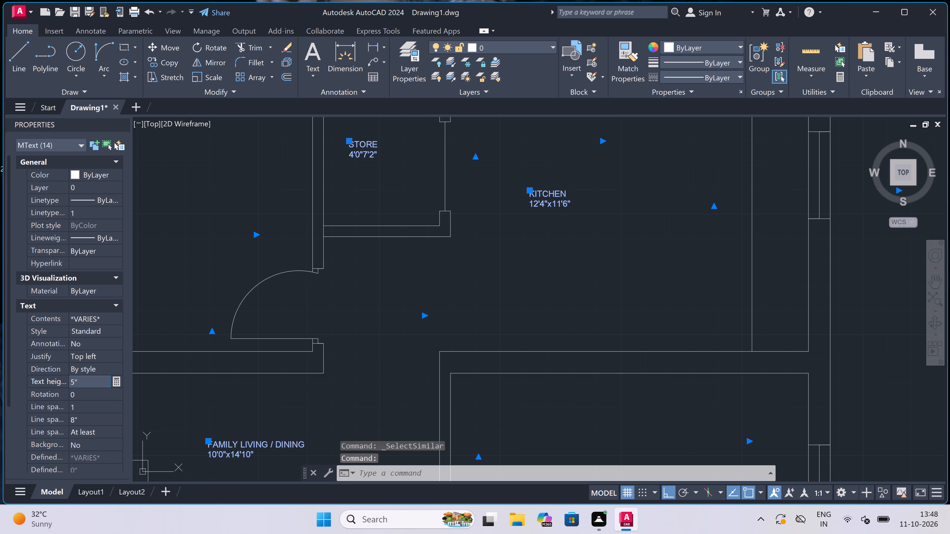
{"action": "key", "text": "Escape"}
{"action": "scroll", "coordinate": [522, 301], "scroll_direction": "down", "scroll_amount": 1}
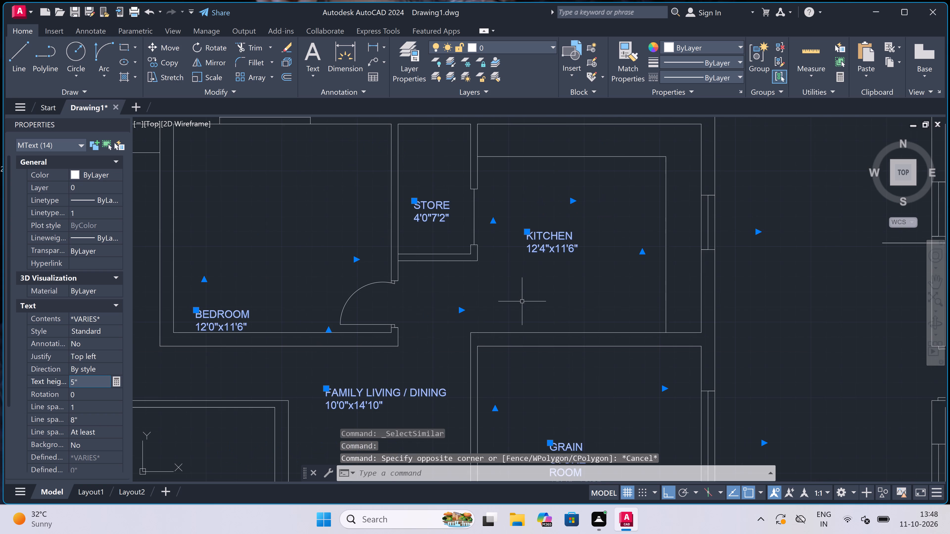
{"action": "key", "text": "Escape"}
{"action": "scroll", "coordinate": [522, 301], "scroll_direction": "down", "scroll_amount": 3}
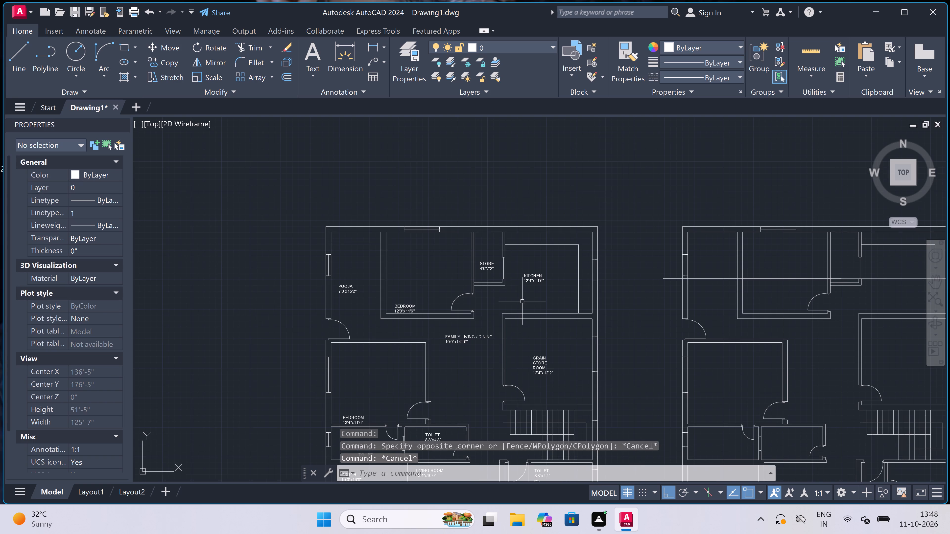
Move the 13'4"x11'6" BEDROOM label straight up by about 5", away from the wall below it.
{"action": "scroll", "coordinate": [533, 274], "scroll_direction": "up", "scroll_amount": 2}
{"action": "scroll", "coordinate": [533, 274], "scroll_direction": "down", "scroll_amount": 2}
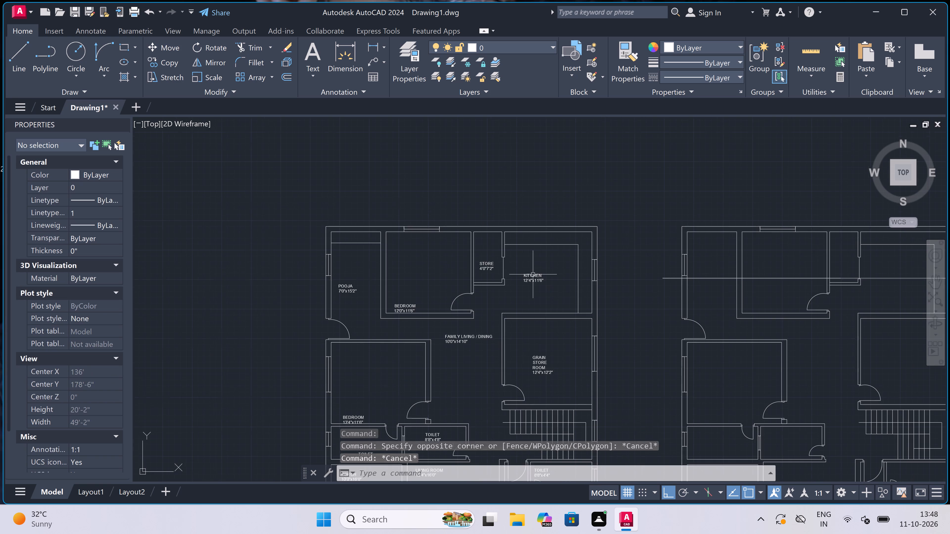
{"action": "scroll", "coordinate": [533, 274], "scroll_direction": "down", "scroll_amount": 2}
{"action": "scroll", "coordinate": [479, 329], "scroll_direction": "up", "scroll_amount": 3}
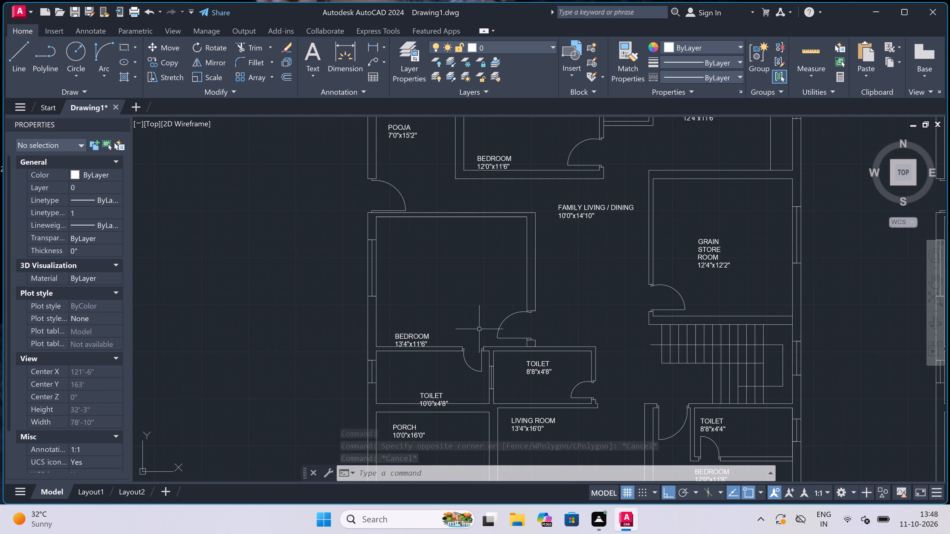
{"action": "scroll", "coordinate": [317, 369], "scroll_direction": "up", "scroll_amount": 2}
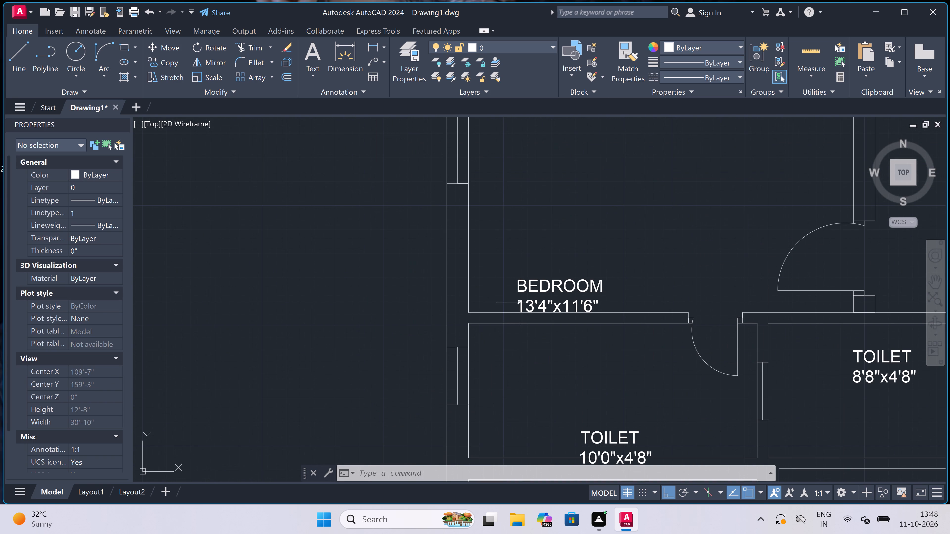
{"action": "left_click", "coordinate": [529, 289]}
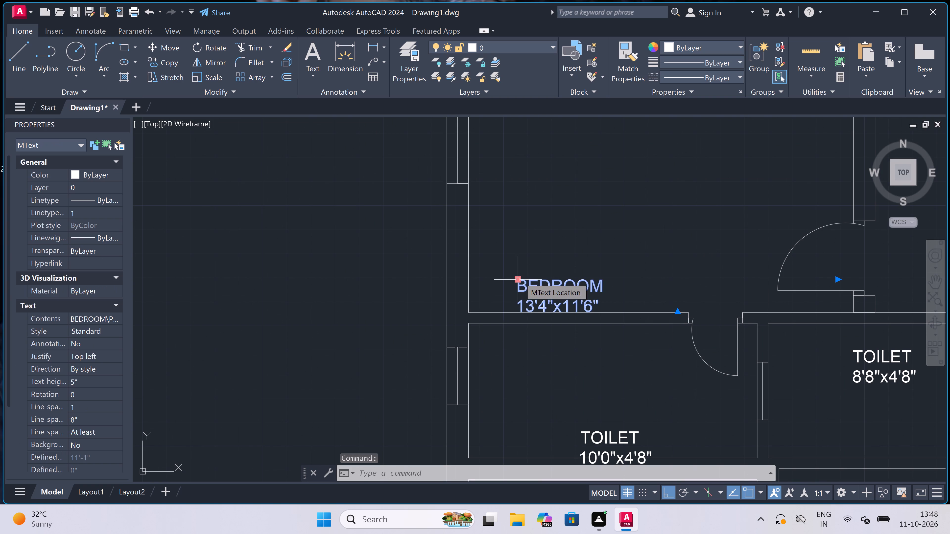
{"action": "left_click", "coordinate": [520, 278]}
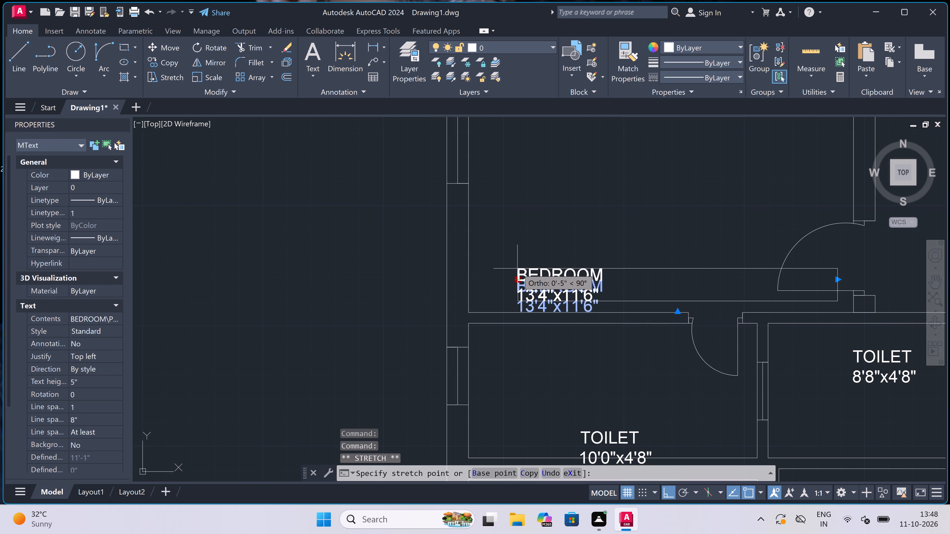
{"action": "scroll", "coordinate": [517, 268], "scroll_direction": "up", "scroll_amount": 2}
{"action": "left_click", "coordinate": [517, 268]}
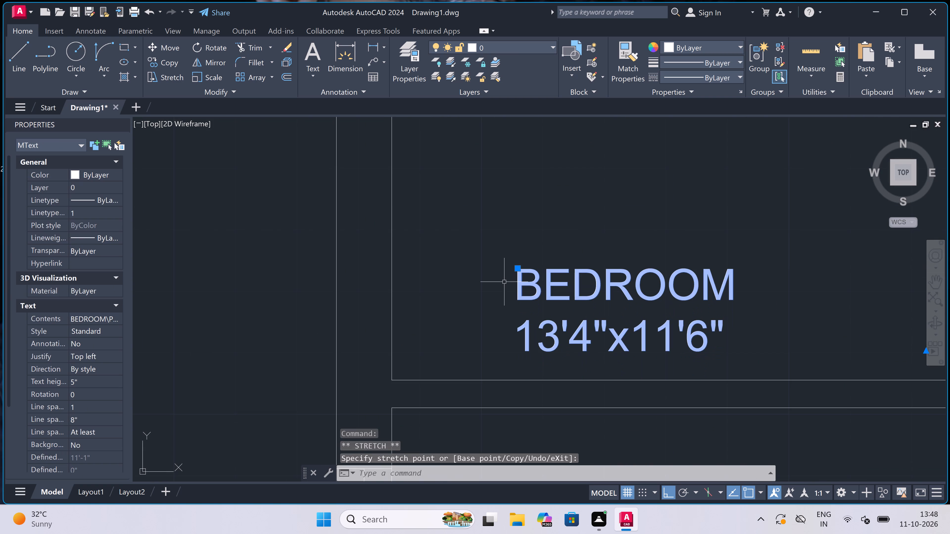
{"action": "key", "text": "Escape"}
{"action": "scroll", "coordinate": [459, 286], "scroll_direction": "down", "scroll_amount": 3}
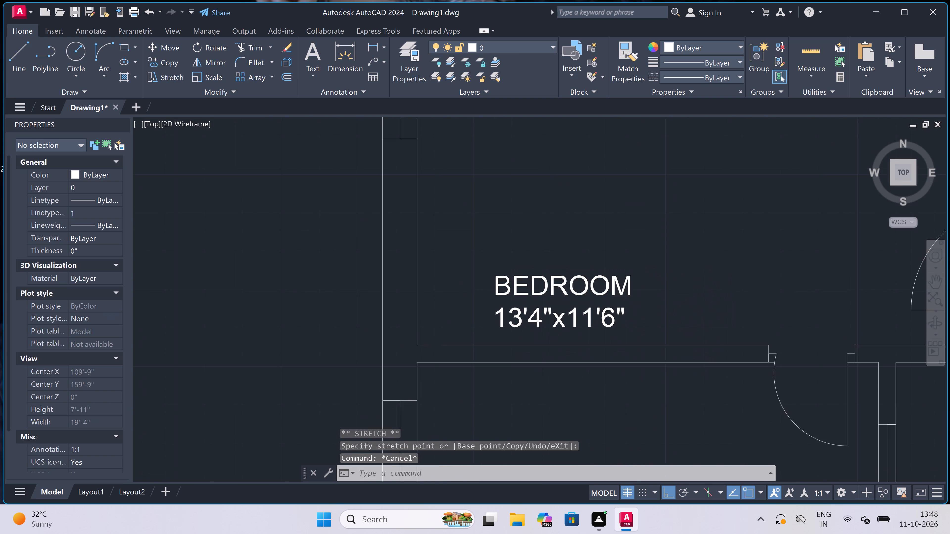
Add the multiline text "GROUND FLOOR PLAN" below the front wall of the labelled floor plan.
{"action": "scroll", "coordinate": [459, 286], "scroll_direction": "down", "scroll_amount": 4}
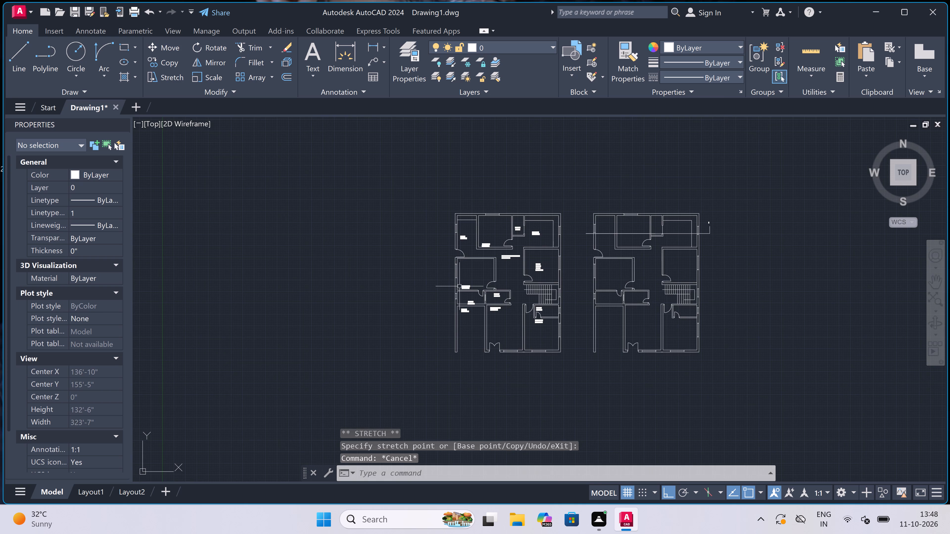
{"action": "scroll", "coordinate": [568, 243], "scroll_direction": "up", "scroll_amount": 2}
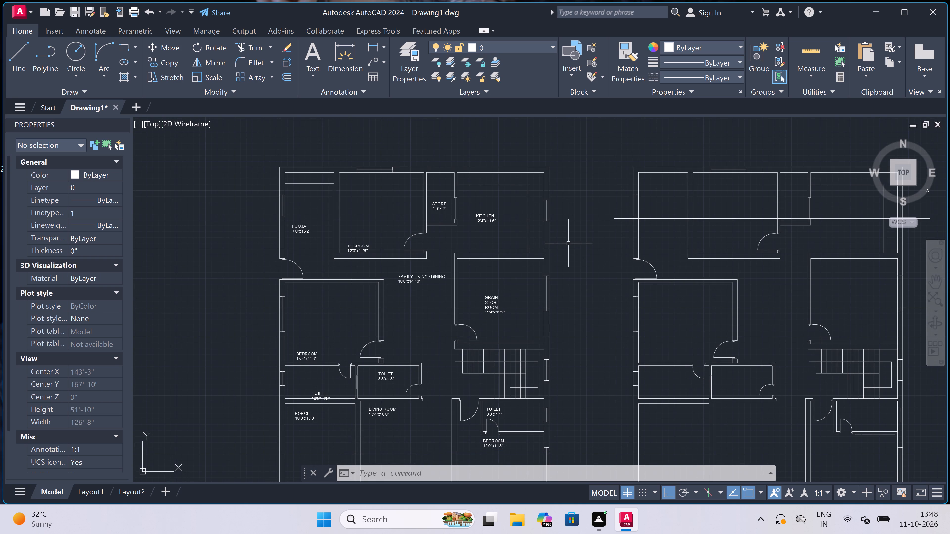
{"action": "scroll", "coordinate": [568, 243], "scroll_direction": "down", "scroll_amount": 1}
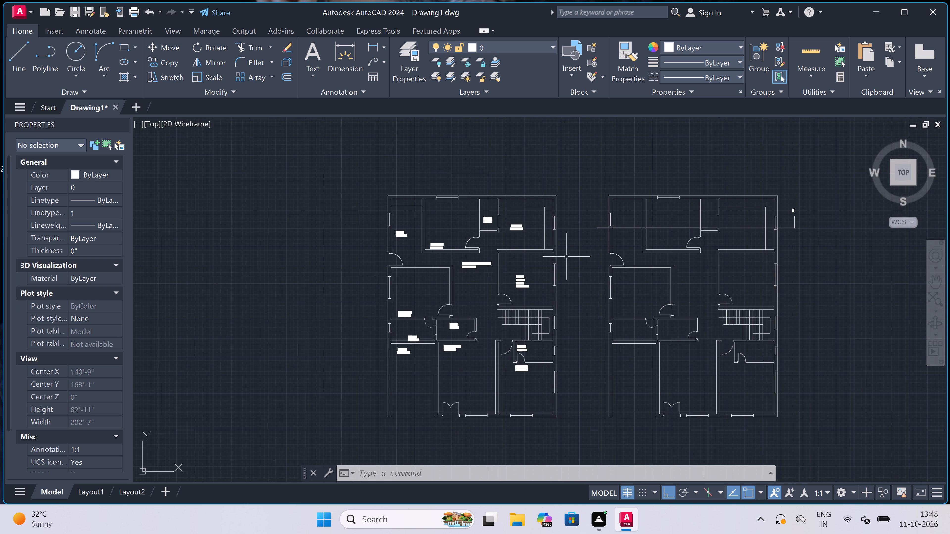
{"action": "scroll", "coordinate": [485, 380], "scroll_direction": "down", "scroll_amount": 2}
{"action": "key", "text": "m"}
{"action": "key", "text": "t"}
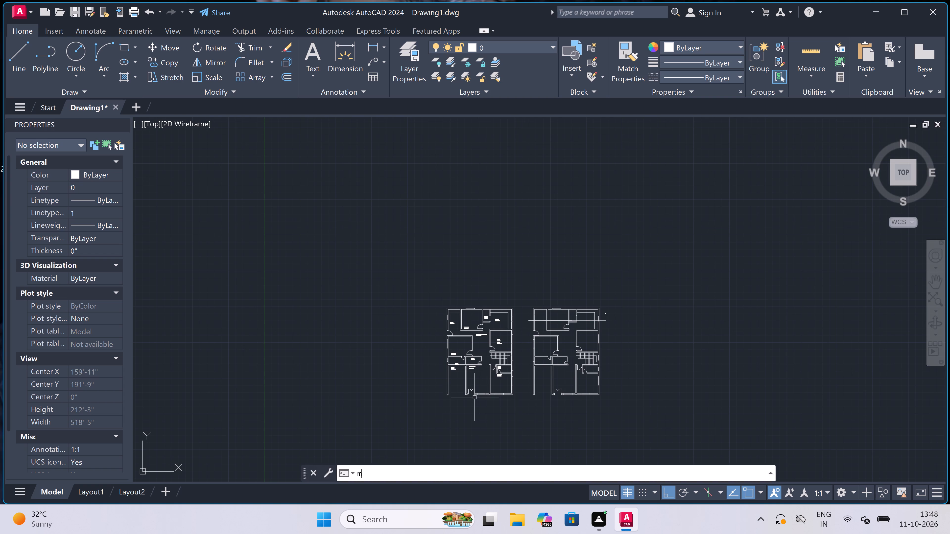
{"action": "key", "text": "space"}
{"action": "scroll", "coordinate": [457, 406], "scroll_direction": "up", "scroll_amount": 3}
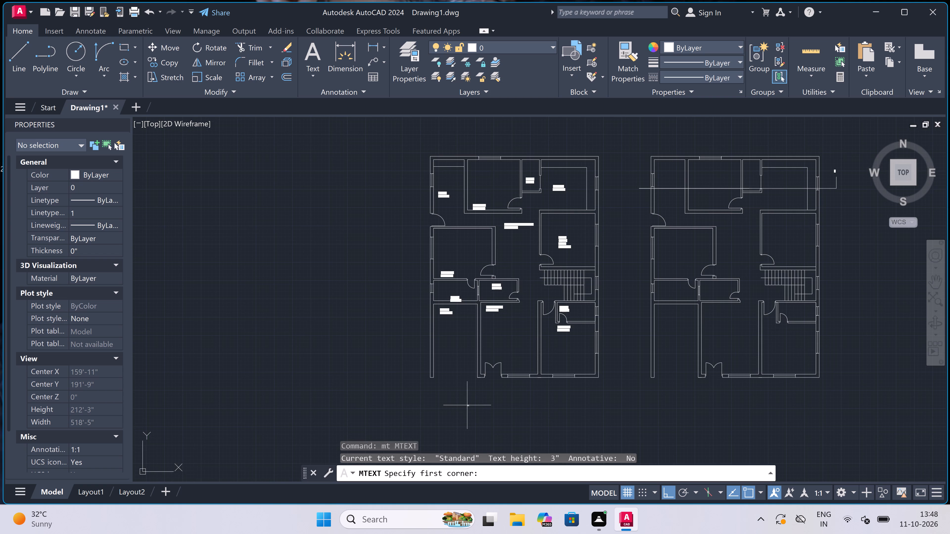
{"action": "scroll", "coordinate": [539, 416], "scroll_direction": "up", "scroll_amount": 3}
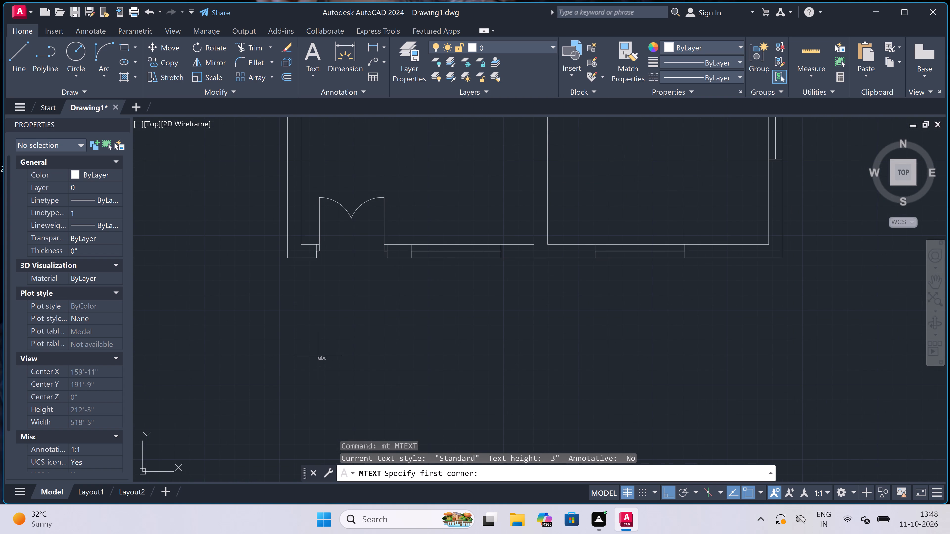
{"action": "left_click_drag", "start_coordinate": [331, 319], "coordinate": [337, 319]}
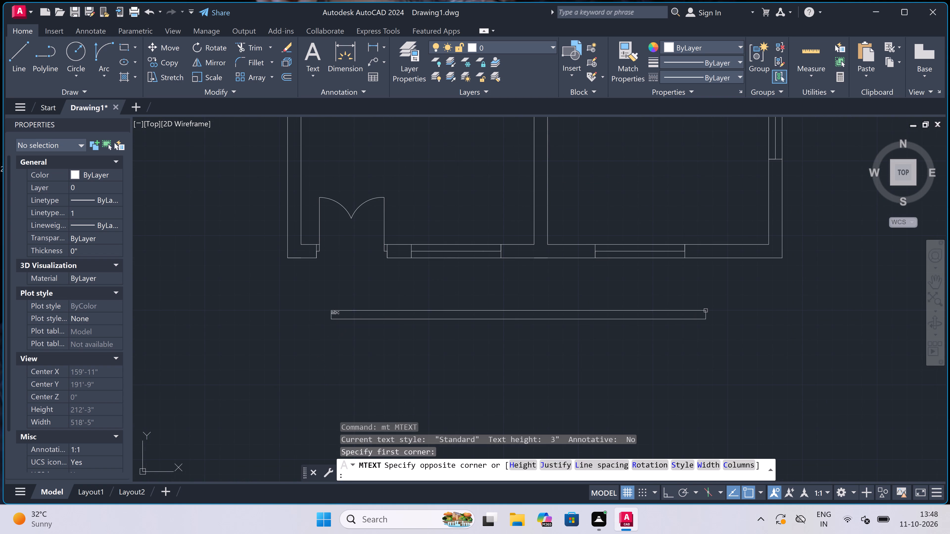
{"action": "left_click", "coordinate": [776, 308]}
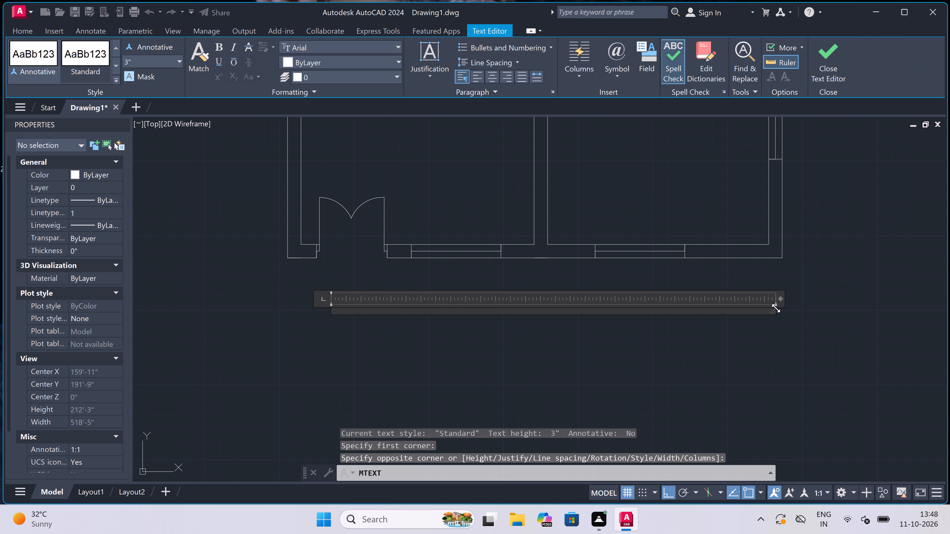
{"action": "type", "text": "GROUND"}
{"action": "key", "text": "space"}
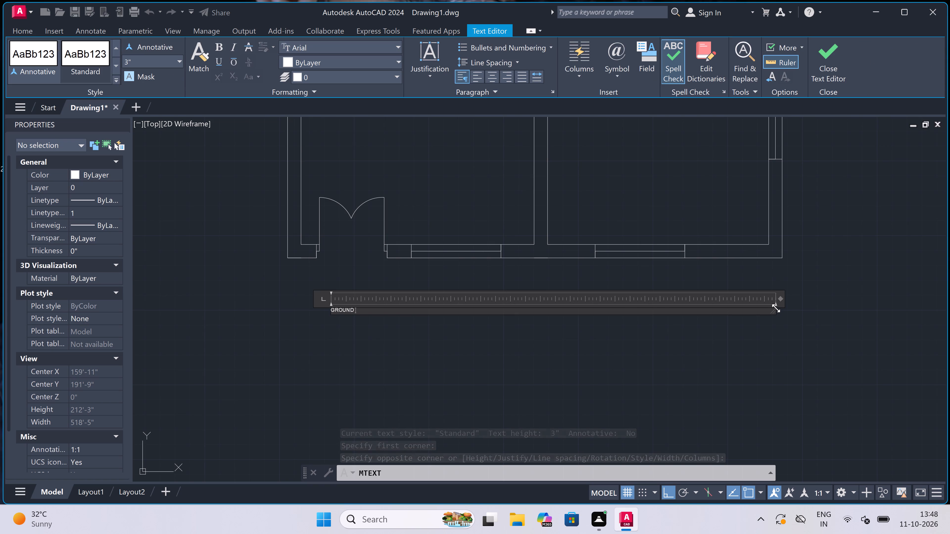
{"action": "type", "text": "FLOOR"}
{"action": "key", "text": "space"}
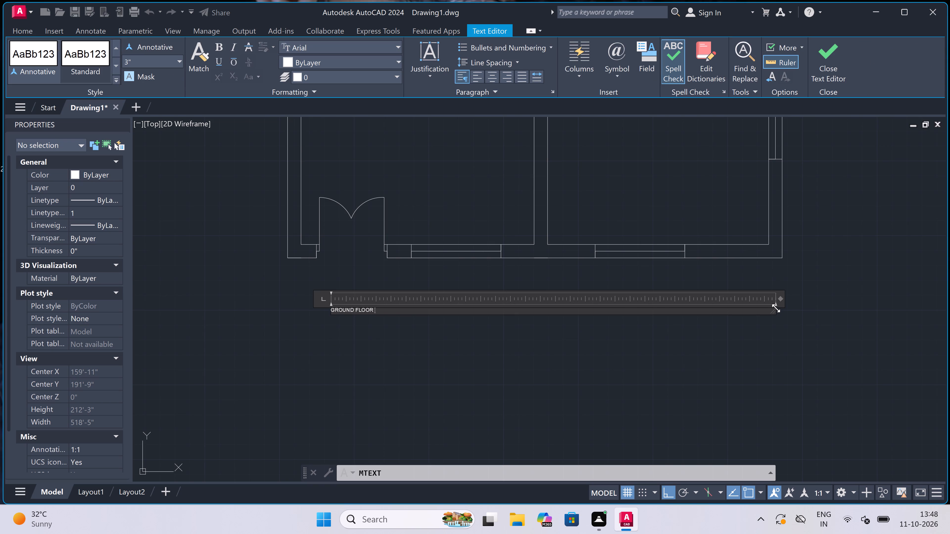
{"action": "type", "text": "PLAN"}
{"action": "key", "text": "space"}
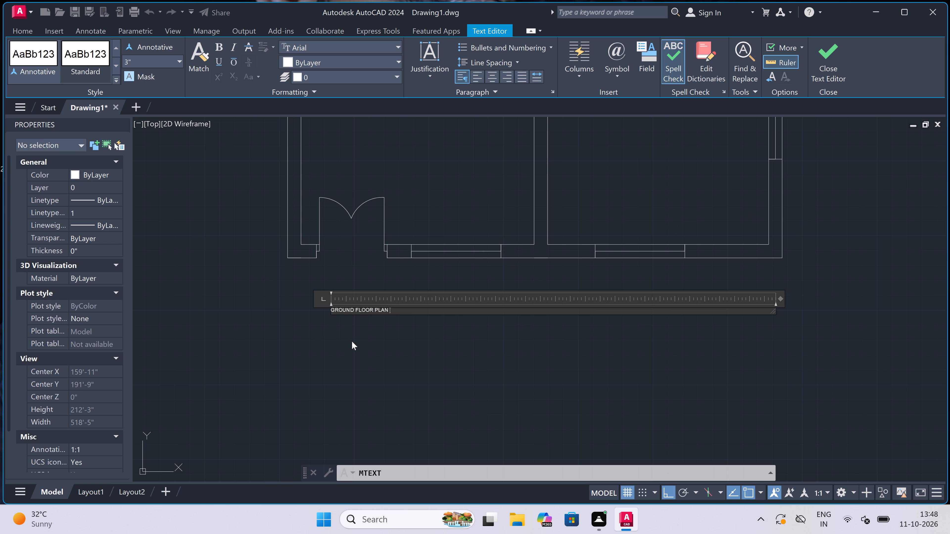
{"action": "scroll", "coordinate": [352, 340], "scroll_direction": "up", "scroll_amount": 1}
{"action": "left_click", "coordinate": [352, 340]}
Set the text height of the GROUND FLOOR PLAN title to 1.5'.
{"action": "left_click", "coordinate": [386, 281]}
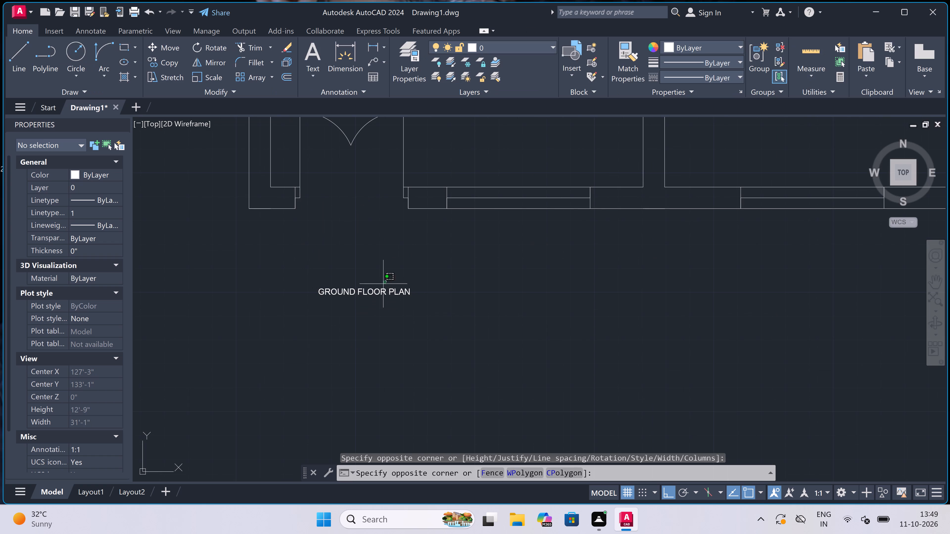
{"action": "left_click", "coordinate": [285, 361]}
{"action": "scroll", "coordinate": [276, 321], "scroll_direction": "down", "scroll_amount": 7}
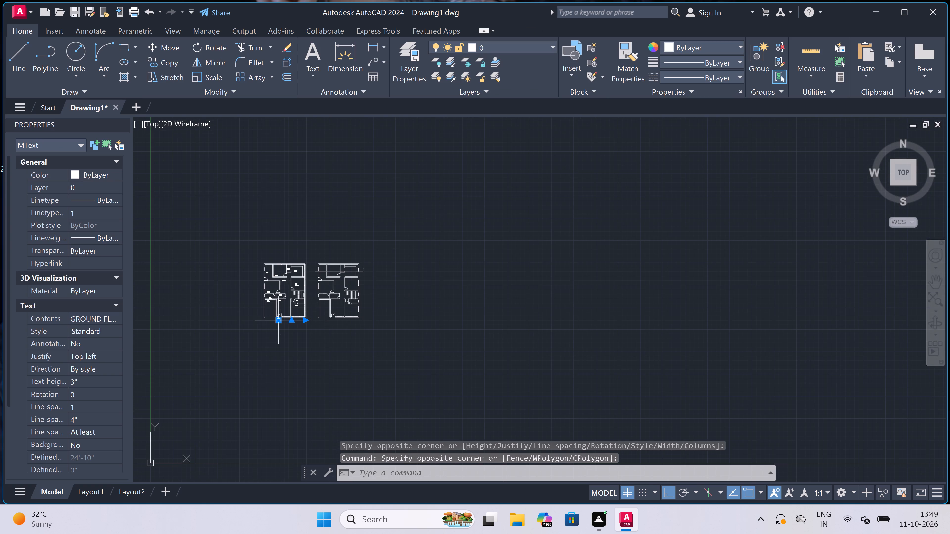
{"action": "scroll", "coordinate": [259, 326], "scroll_direction": "up", "scroll_amount": 5}
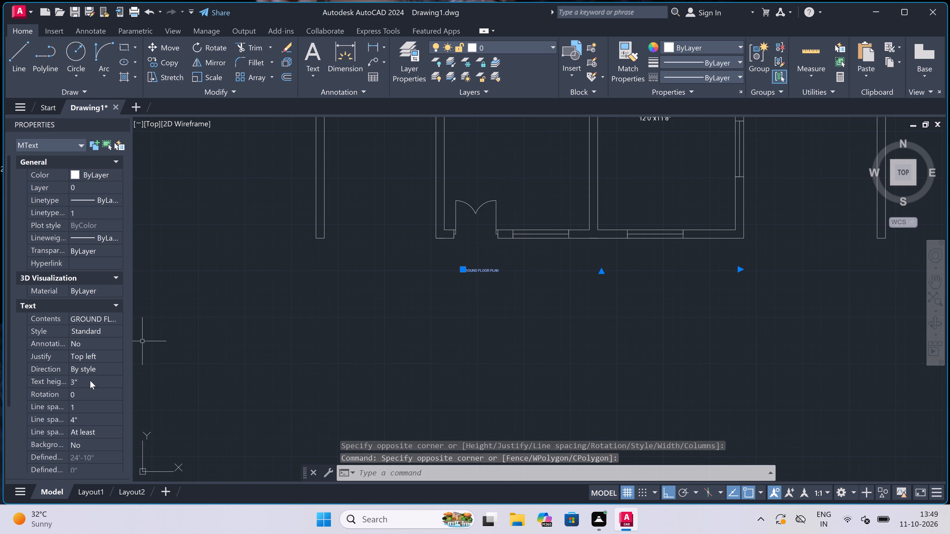
{"action": "left_click", "coordinate": [90, 380]}
{"action": "key", "text": "BackSpace"}
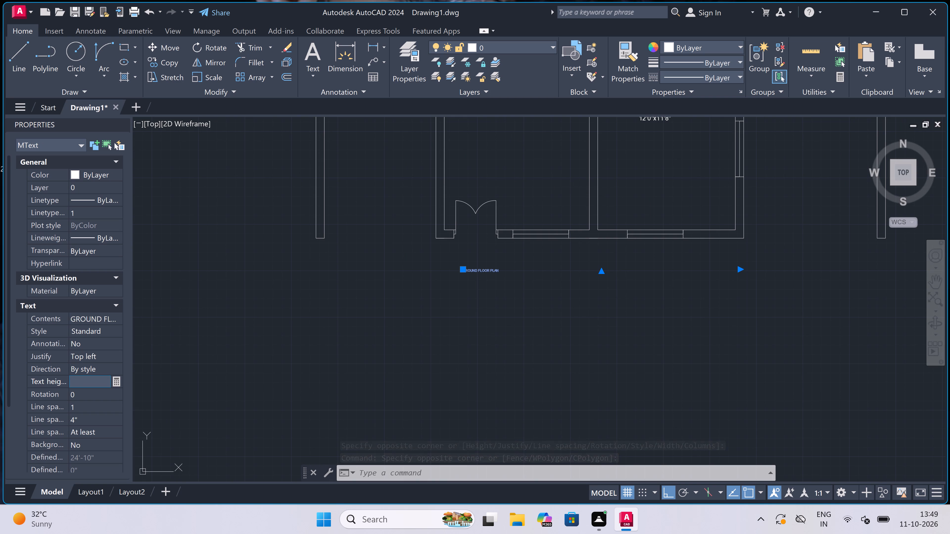
{"action": "key", "text": "1"}
{"action": "type", "text": ".5"}
{"action": "key", "text": "apostrophe"}
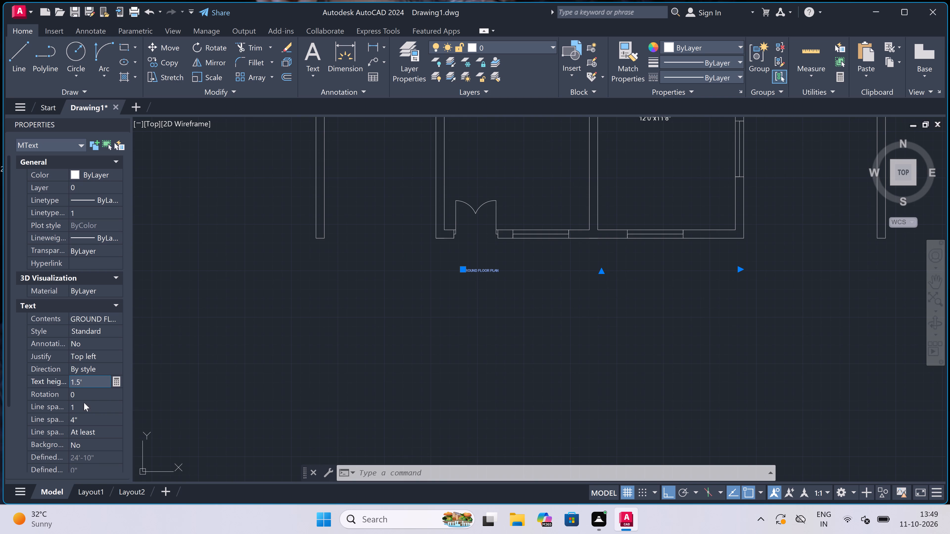
{"action": "left_click", "coordinate": [497, 341]}
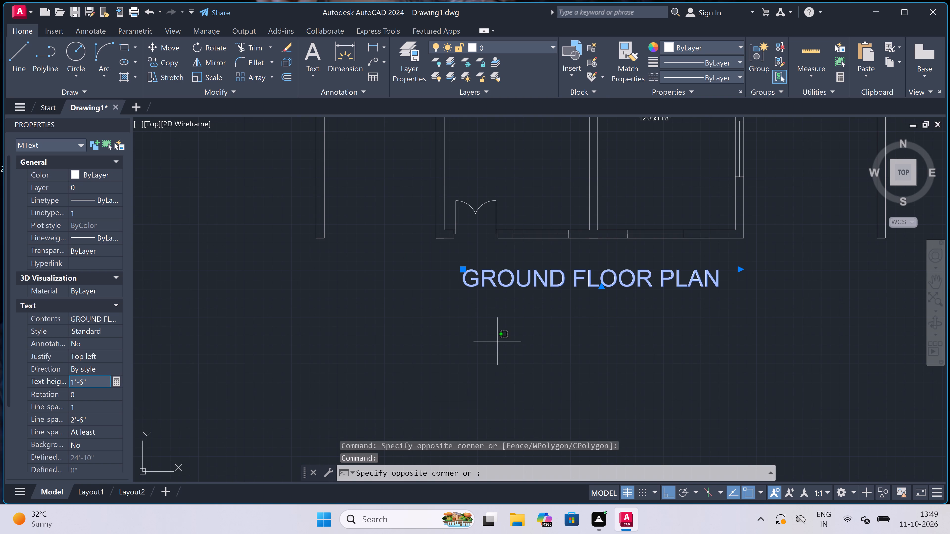
{"action": "key", "text": "Escape"}
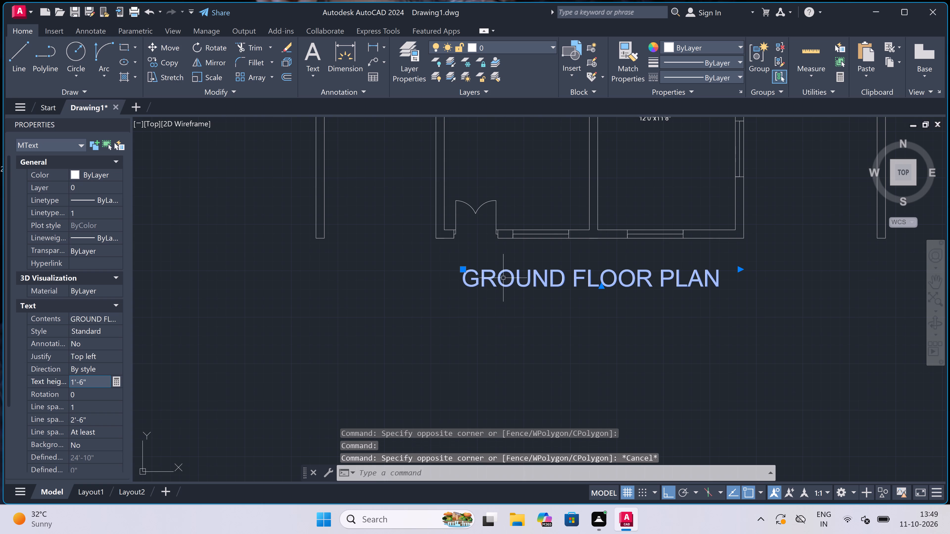
Move the GROUND FLOOR PLAN title horizontally about 5' to the left beneath the plan.
{"action": "left_click", "coordinate": [462, 269]}
{"action": "scroll", "coordinate": [409, 274], "scroll_direction": "up", "scroll_amount": 3}
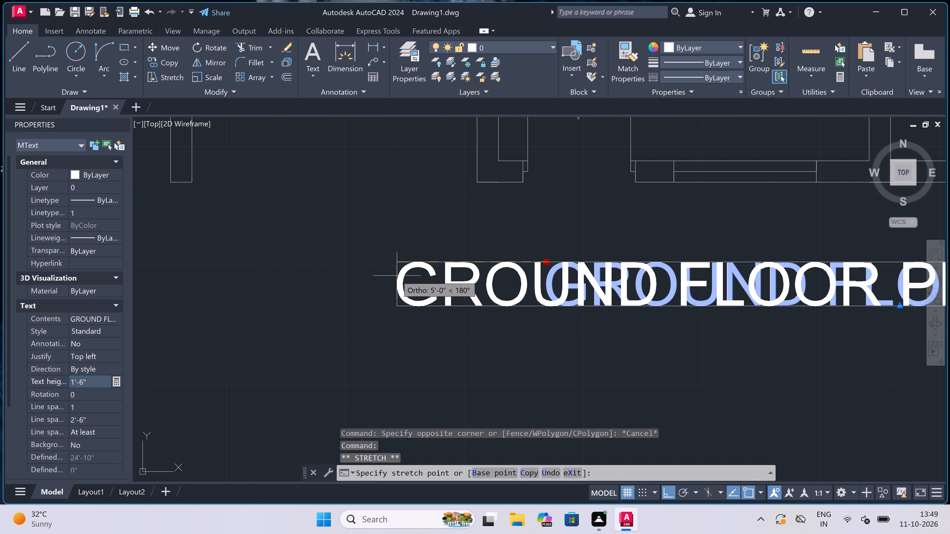
{"action": "left_click", "coordinate": [395, 276]}
{"action": "key", "text": "Escape"}
Move the 12'0"x11'6" BEDROOM label slightly upward, away from the wall below it.
{"action": "scroll", "coordinate": [398, 320], "scroll_direction": "down", "scroll_amount": 3}
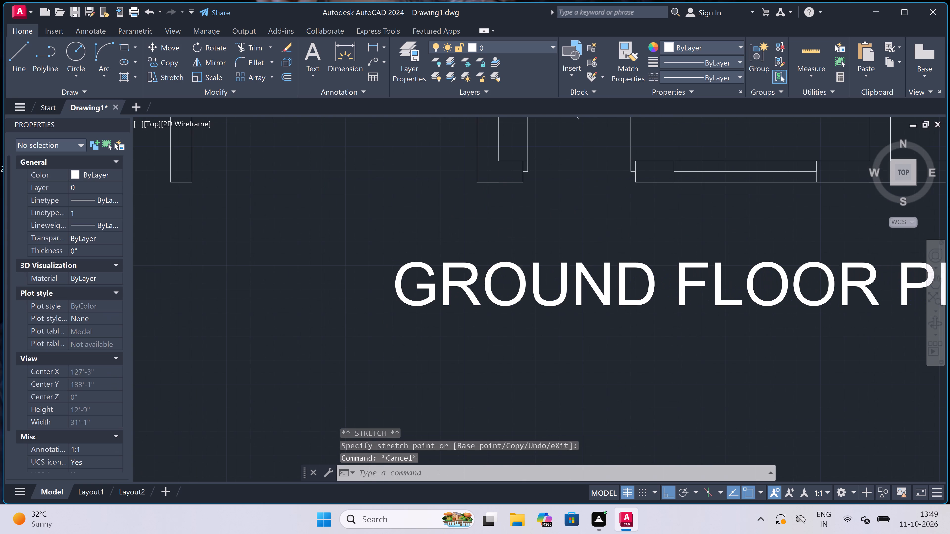
{"action": "scroll", "coordinate": [398, 320], "scroll_direction": "down", "scroll_amount": 2}
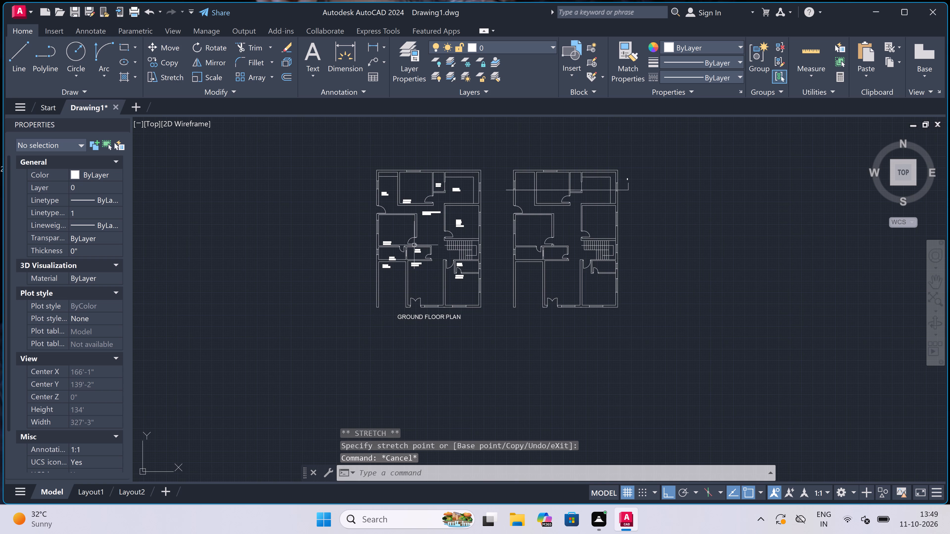
{"action": "scroll", "coordinate": [407, 157], "scroll_direction": "up", "scroll_amount": 3}
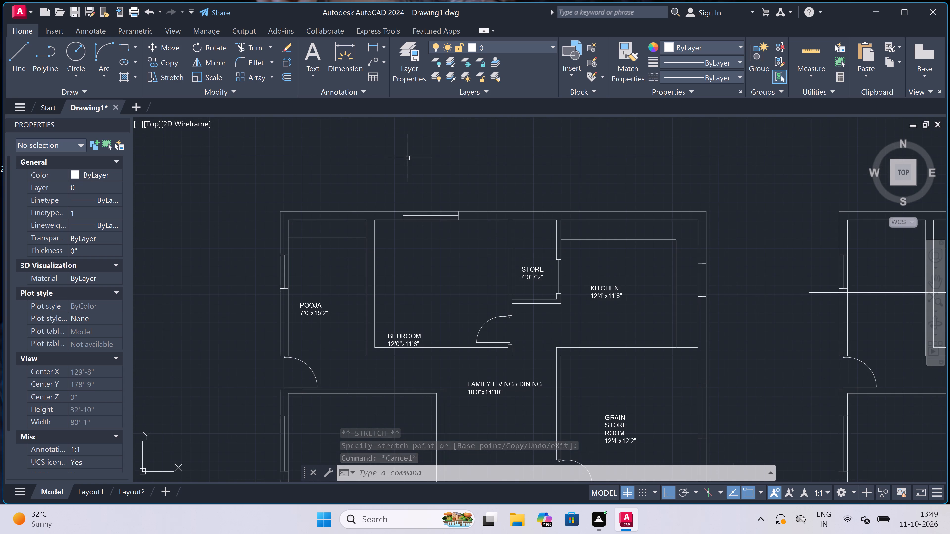
{"action": "scroll", "coordinate": [399, 356], "scroll_direction": "up", "scroll_amount": 2}
{"action": "left_click", "coordinate": [399, 302]}
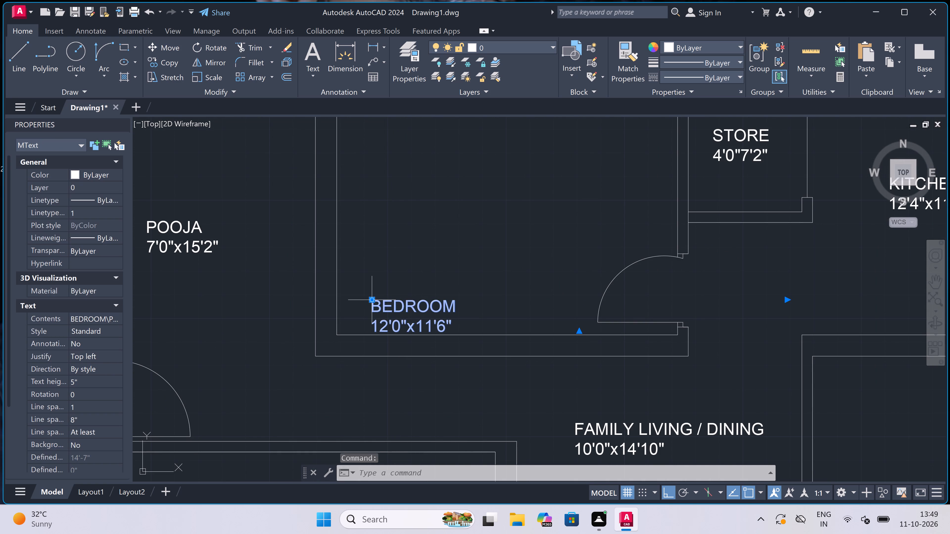
{"action": "left_click", "coordinate": [374, 301]}
{"action": "scroll", "coordinate": [374, 297], "scroll_direction": "up", "scroll_amount": 2}
{"action": "left_click", "coordinate": [374, 296]}
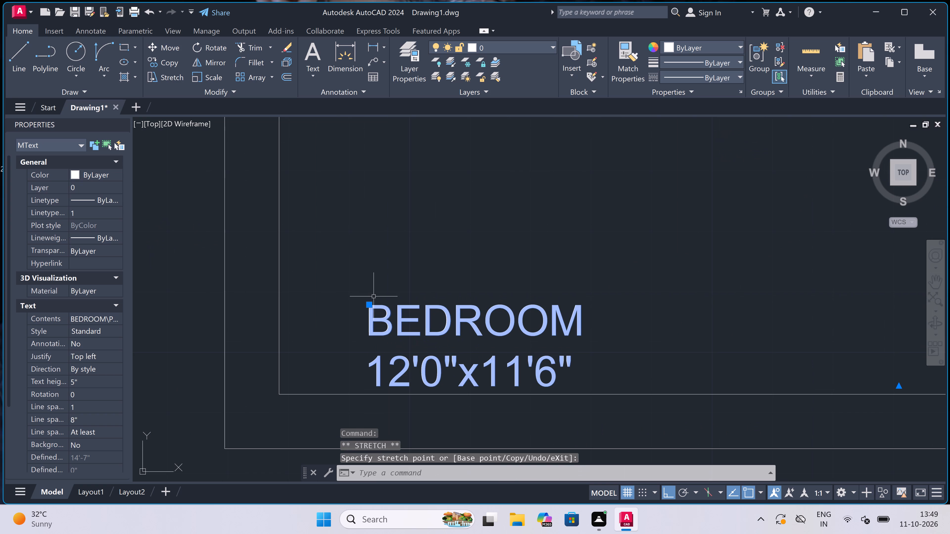
{"action": "left_click", "coordinate": [369, 306]}
{"action": "scroll", "coordinate": [369, 300], "scroll_direction": "up", "scroll_amount": 4}
{"action": "left_click", "coordinate": [369, 298]}
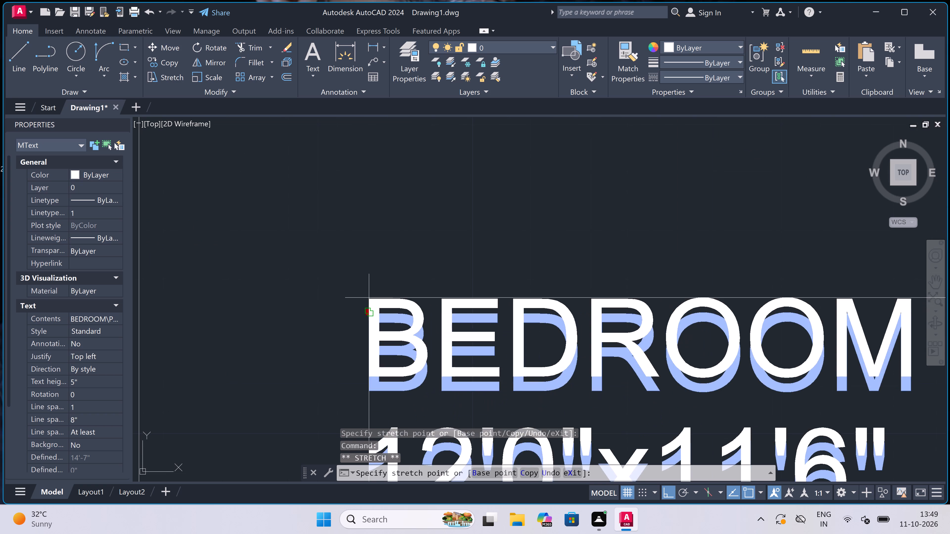
{"action": "left_click", "coordinate": [368, 311]}
{"action": "scroll", "coordinate": [369, 298], "scroll_direction": "up", "scroll_amount": 4}
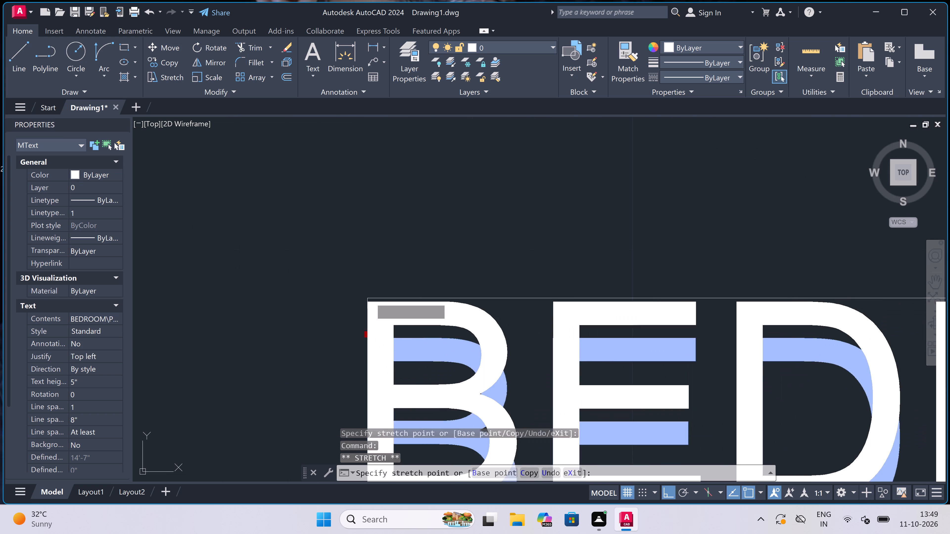
{"action": "left_click", "coordinate": [370, 298]}
{"action": "key", "text": "Escape"}
Open the recent drawing FIRST FLOOR PLAN -1 11-10-26.dwg.
{"action": "scroll", "coordinate": [370, 298], "scroll_direction": "down", "scroll_amount": 6}
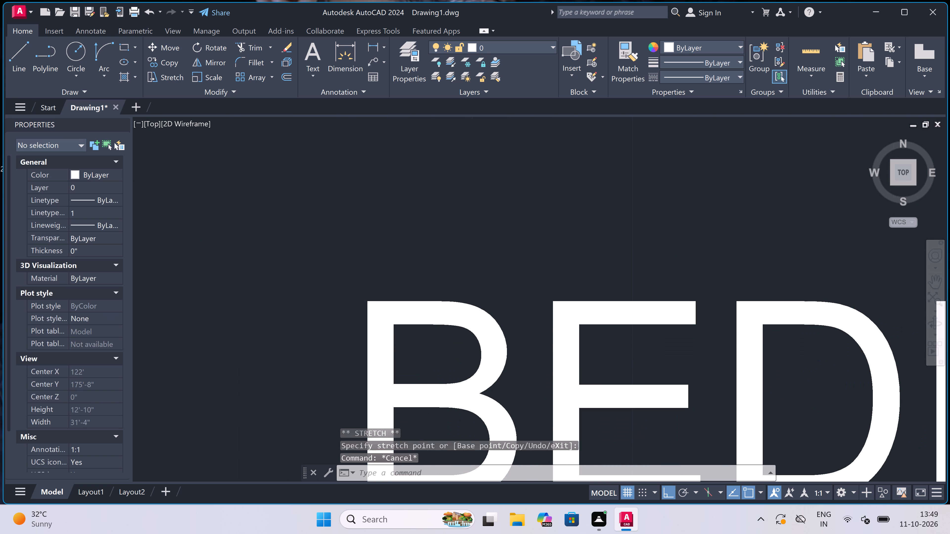
{"action": "scroll", "coordinate": [370, 298], "scroll_direction": "down", "scroll_amount": 8}
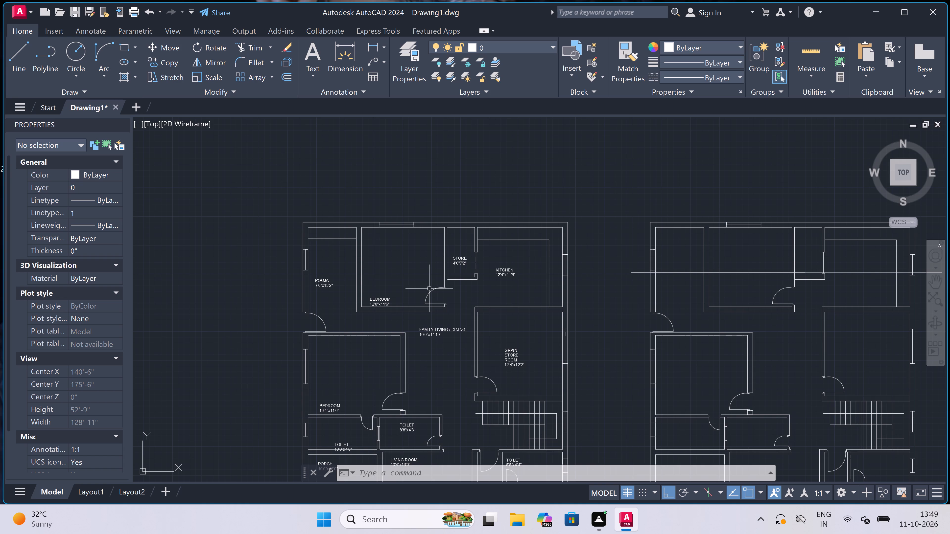
{"action": "left_click", "coordinate": [19, 7]}
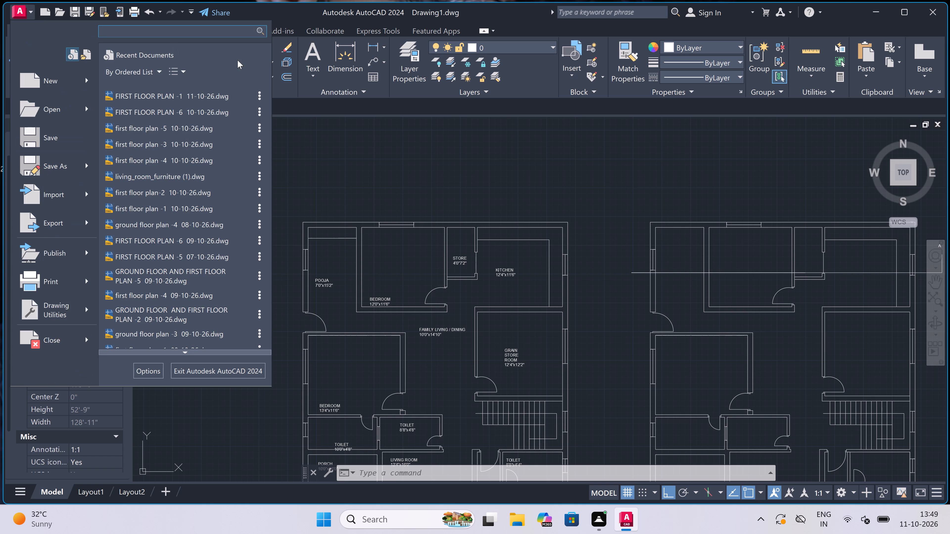
{"action": "double_click", "coordinate": [219, 92]}
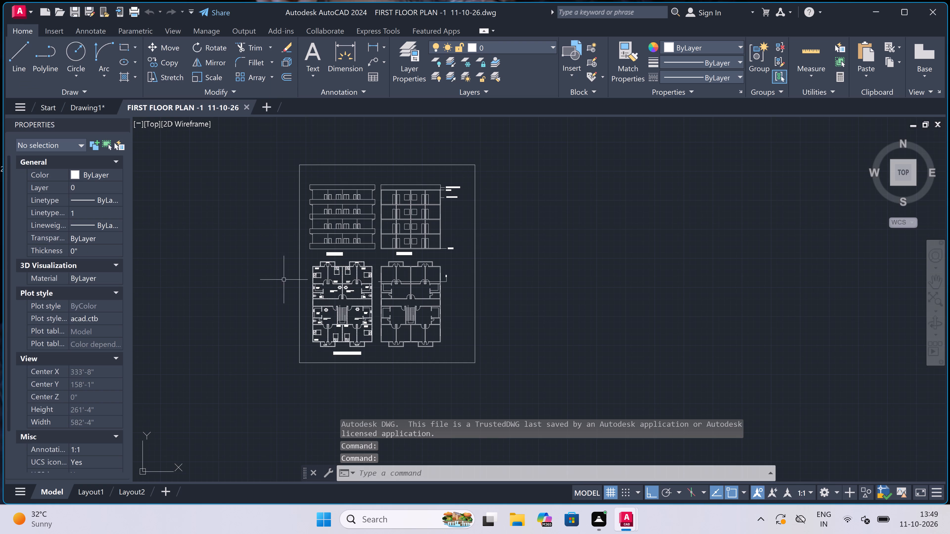
Copy the upper-left bedroom's bed, the toilet fixture below its kitchen and the nearby six-chair dining set to the clipboard.
{"action": "scroll", "coordinate": [312, 273], "scroll_direction": "up", "scroll_amount": 5}
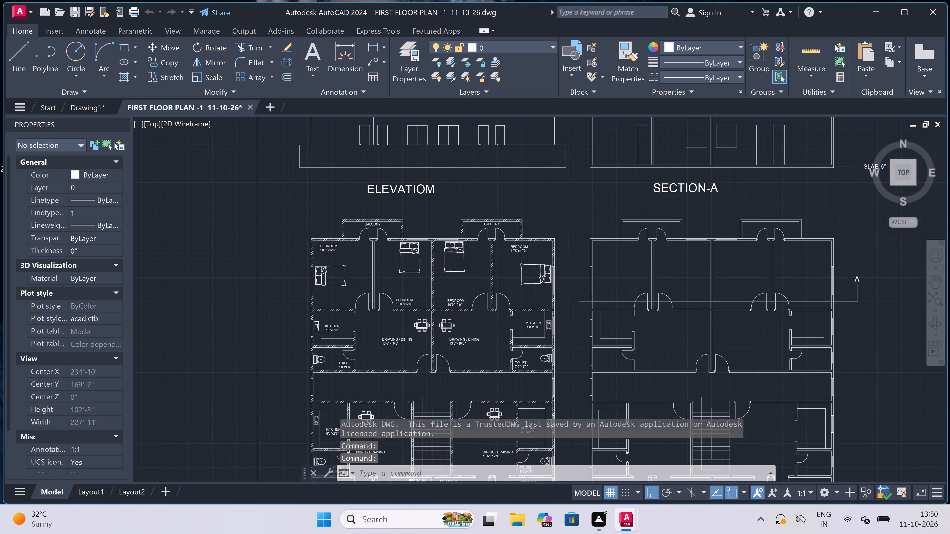
{"action": "scroll", "coordinate": [301, 262], "scroll_direction": "up", "scroll_amount": 3}
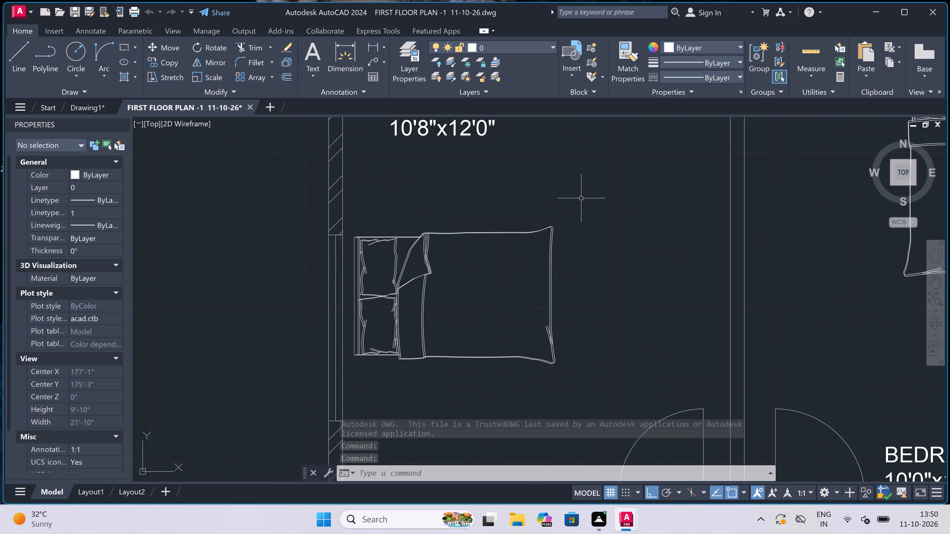
{"action": "left_click", "coordinate": [587, 198]}
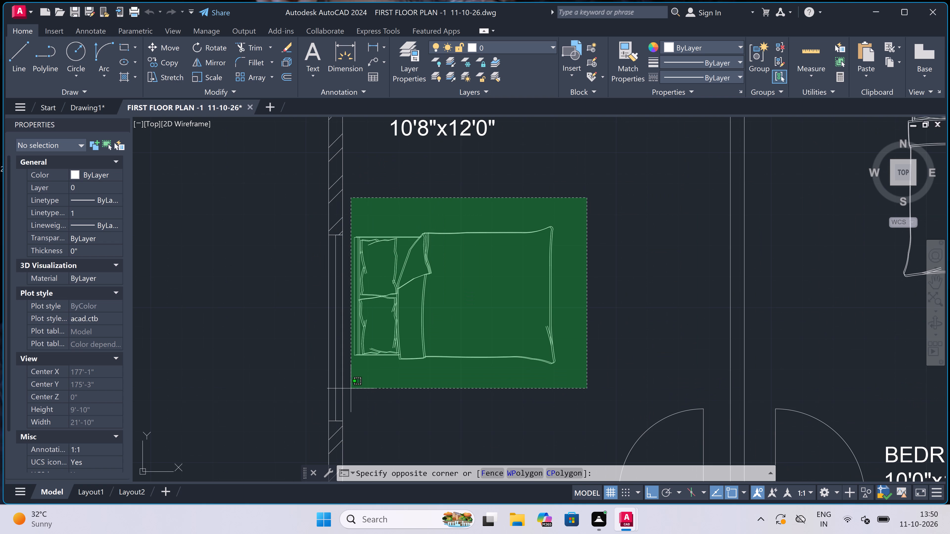
{"action": "left_click", "coordinate": [351, 388]}
{"action": "scroll", "coordinate": [395, 301], "scroll_direction": "down", "scroll_amount": 6}
{"action": "scroll", "coordinate": [392, 323], "scroll_direction": "up", "scroll_amount": 4}
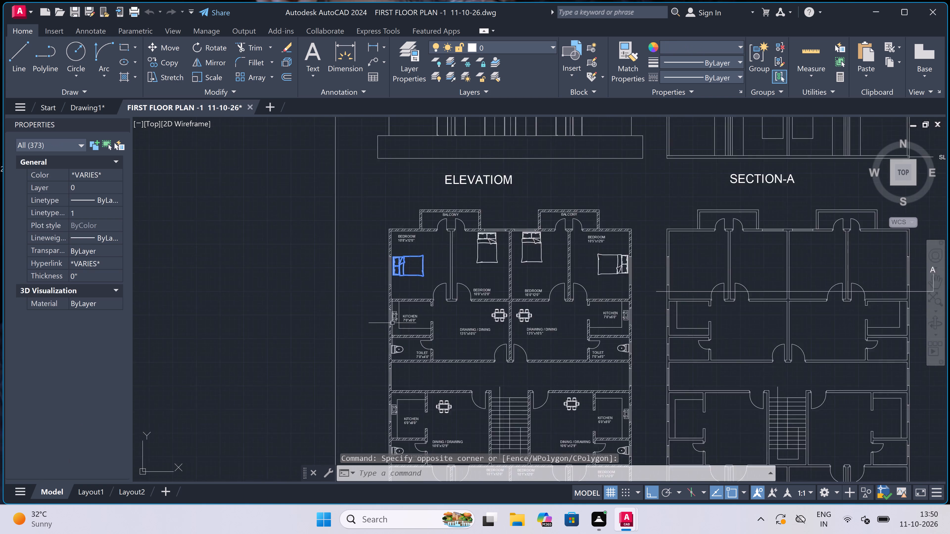
{"action": "scroll", "coordinate": [392, 322], "scroll_direction": "up", "scroll_amount": 2}
{"action": "scroll", "coordinate": [392, 322], "scroll_direction": "down", "scroll_amount": 4}
{"action": "scroll", "coordinate": [384, 363], "scroll_direction": "up", "scroll_amount": 3}
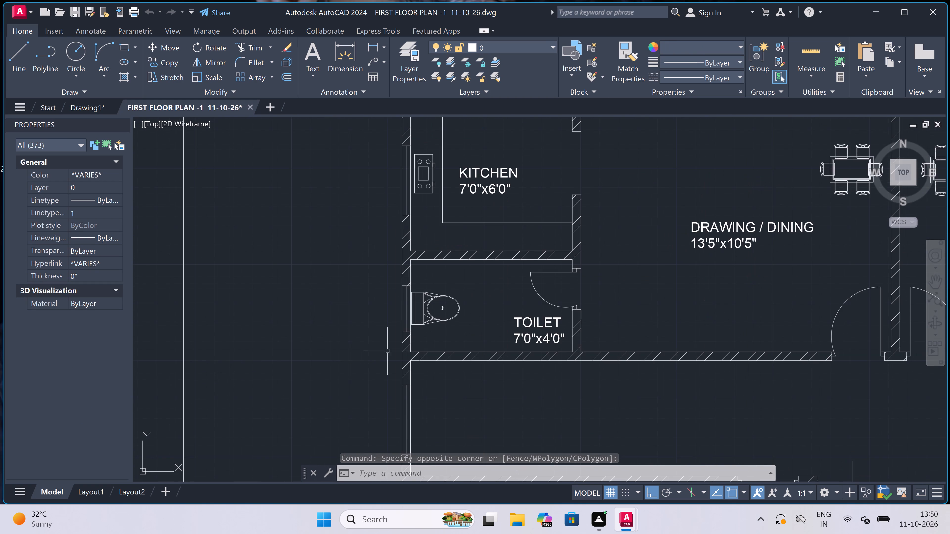
{"action": "scroll", "coordinate": [405, 318], "scroll_direction": "up", "scroll_amount": 3}
{"action": "left_click", "coordinate": [526, 240]}
{"action": "left_click", "coordinate": [466, 307]}
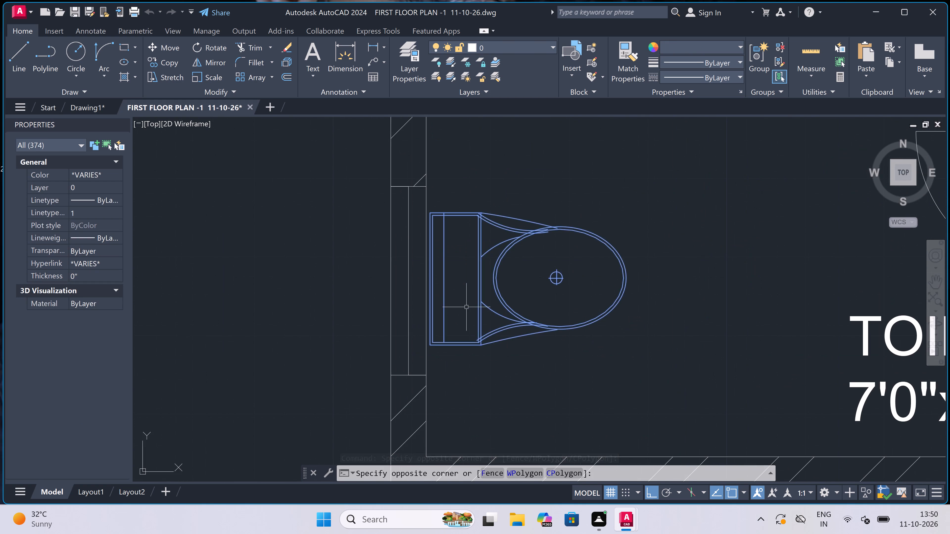
{"action": "scroll", "coordinate": [466, 307], "scroll_direction": "down", "scroll_amount": 8}
{"action": "scroll", "coordinate": [538, 283], "scroll_direction": "up", "scroll_amount": 2}
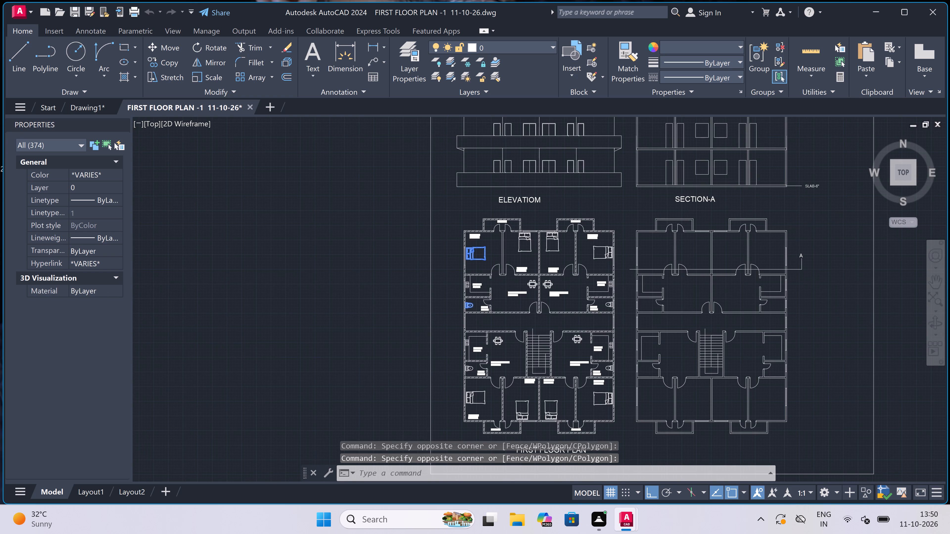
{"action": "scroll", "coordinate": [538, 283], "scroll_direction": "up", "scroll_amount": 3}
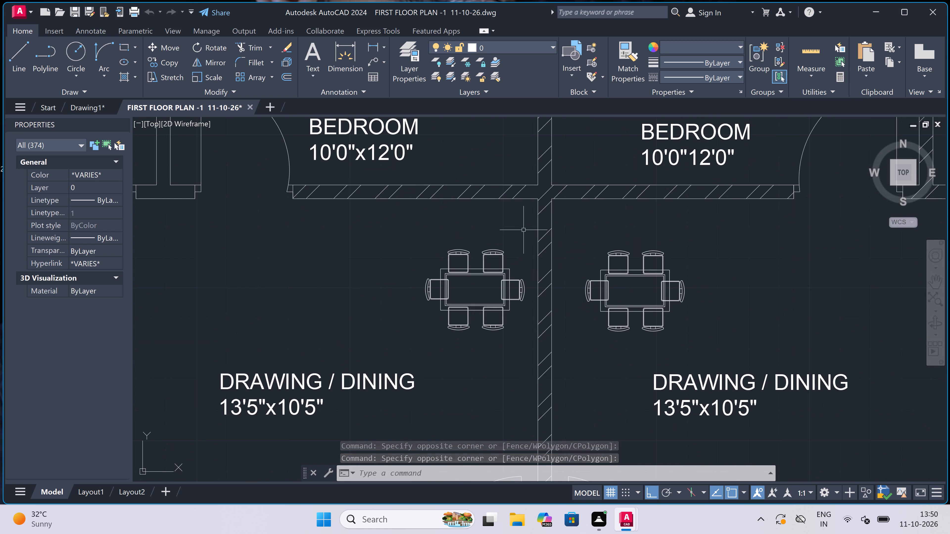
{"action": "left_click_drag", "start_coordinate": [530, 235], "coordinate": [528, 237]}
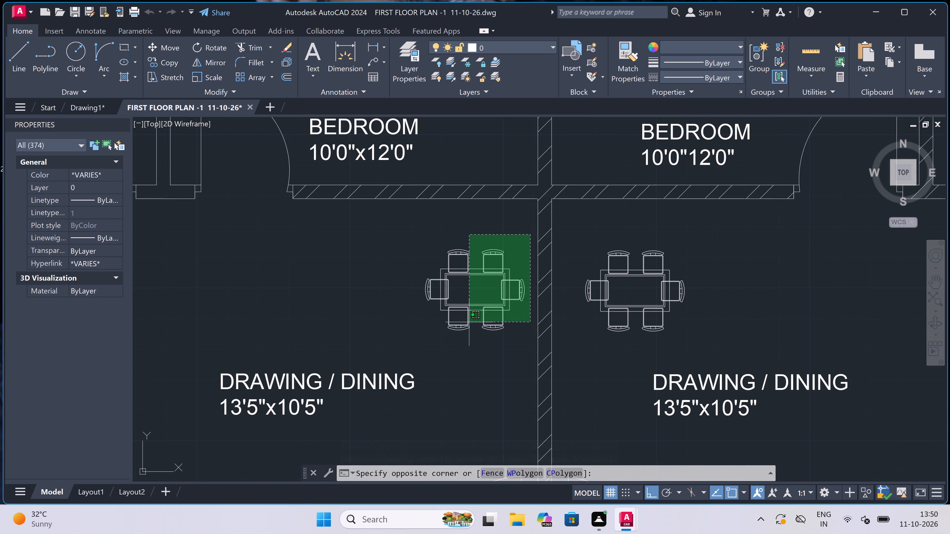
{"action": "left_click", "coordinate": [417, 338]}
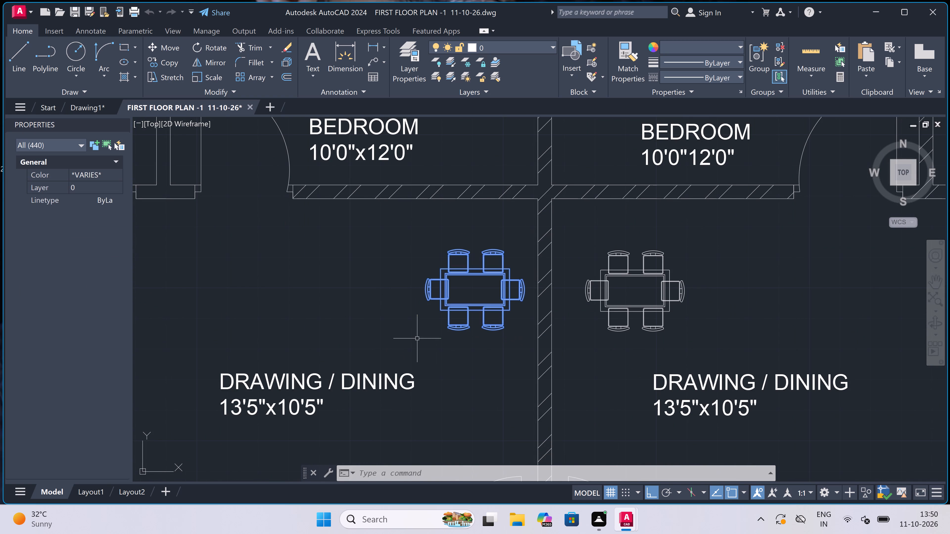
{"action": "scroll", "coordinate": [464, 273], "scroll_direction": "down", "scroll_amount": 5}
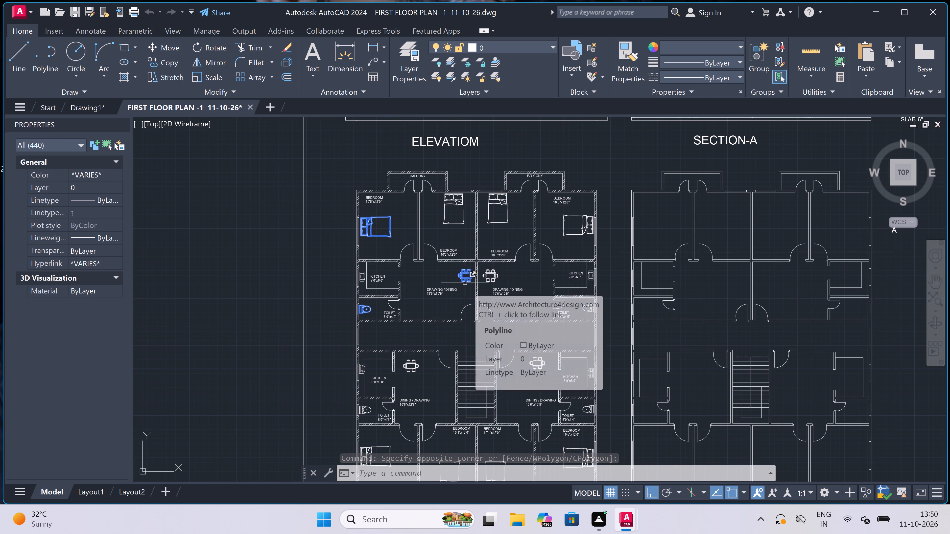
{"action": "key", "text": "ctrl+c"}
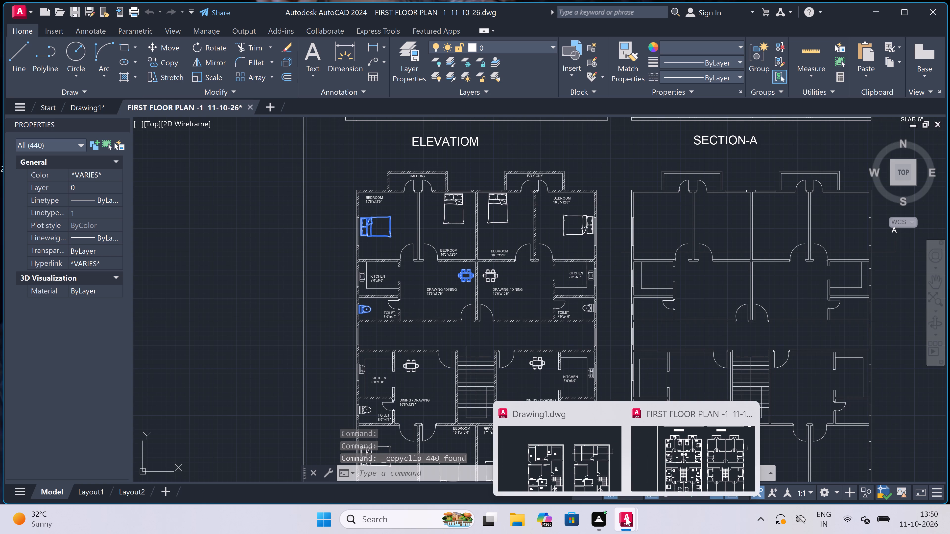
Switch to Drawing1.dwg and paste the copied furniture in the empty space left of the labelled ground floor plan.
{"action": "left_click", "coordinate": [579, 466]}
{"action": "key", "text": "ctrl+v"}
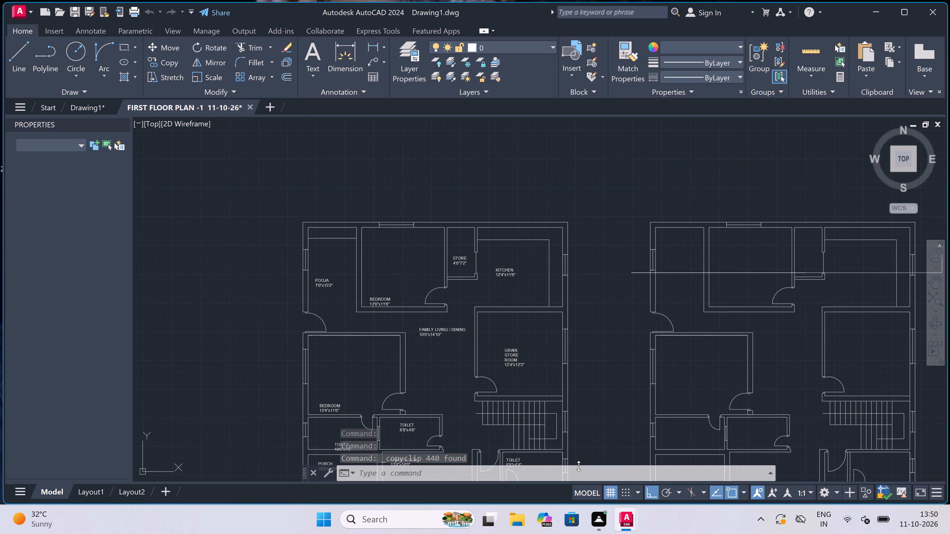
{"action": "scroll", "coordinate": [503, 376], "scroll_direction": "down", "scroll_amount": 2}
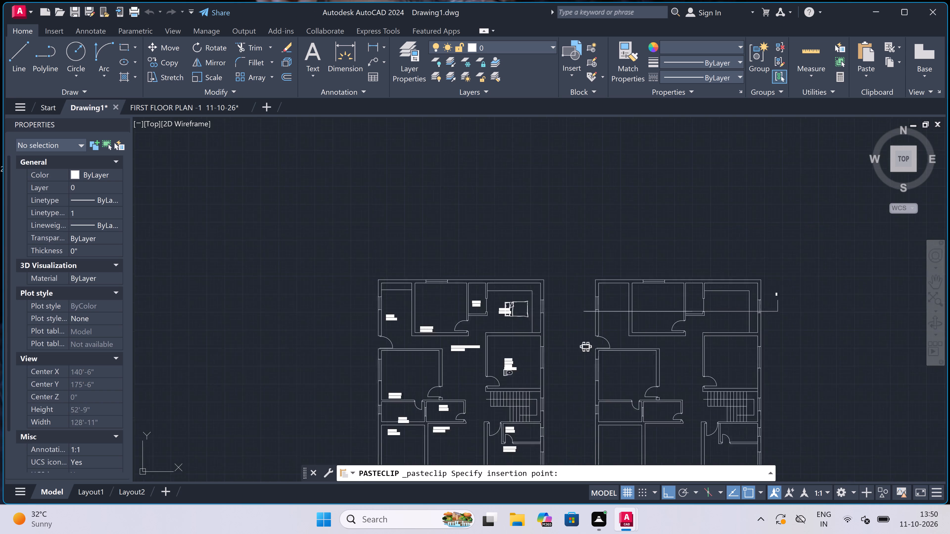
{"action": "scroll", "coordinate": [503, 376], "scroll_direction": "down", "scroll_amount": 1}
{"action": "scroll", "coordinate": [424, 399], "scroll_direction": "up", "scroll_amount": 2}
{"action": "scroll", "coordinate": [406, 380], "scroll_direction": "up", "scroll_amount": 3}
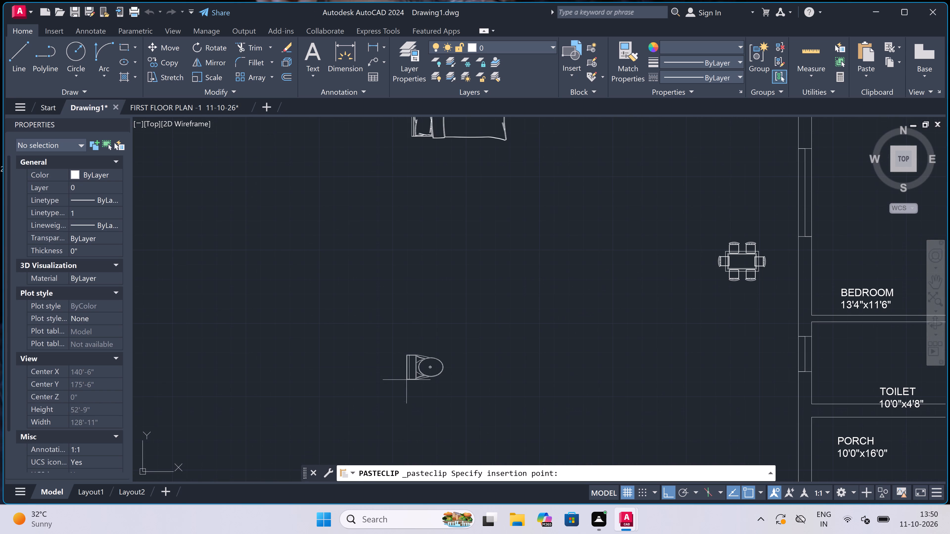
{"action": "left_click", "coordinate": [399, 384]}
Copy the pasted dining set from its table centre, with Ortho off, into the family living/dining area below its label.
{"action": "scroll", "coordinate": [404, 402], "scroll_direction": "down", "scroll_amount": 2}
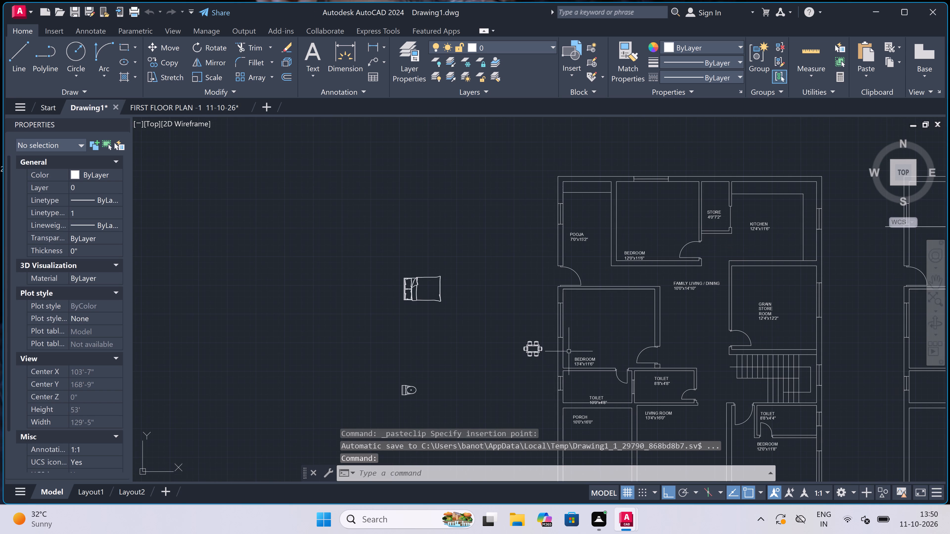
{"action": "scroll", "coordinate": [561, 344], "scroll_direction": "up", "scroll_amount": 3}
{"action": "scroll", "coordinate": [510, 334], "scroll_direction": "down", "scroll_amount": 2}
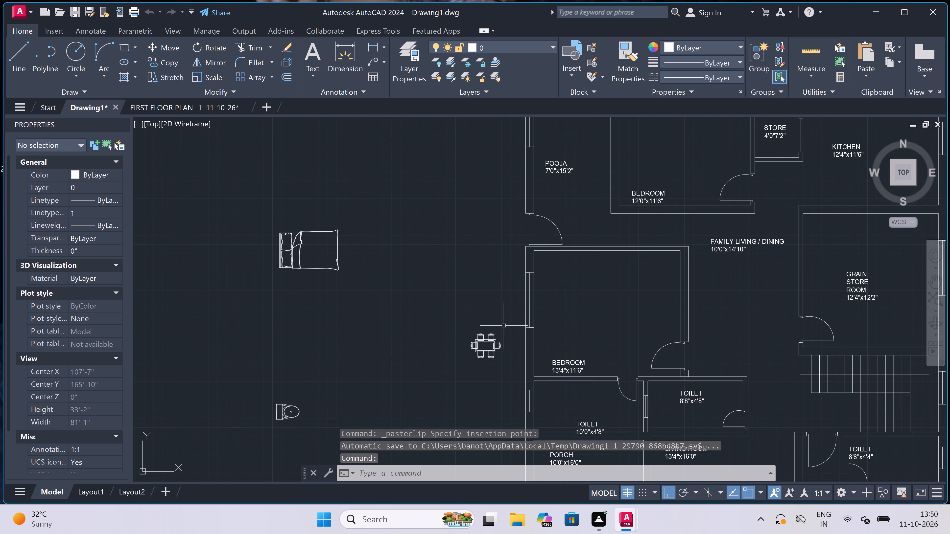
{"action": "left_click", "coordinate": [502, 320]}
{"action": "scroll", "coordinate": [476, 390], "scroll_direction": "up", "scroll_amount": 2}
{"action": "left_click", "coordinate": [432, 390]}
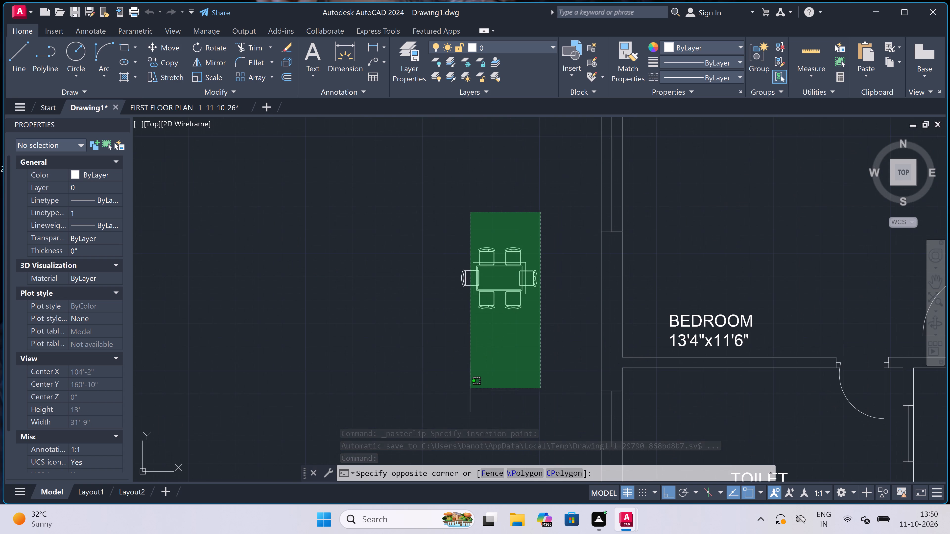
{"action": "left_click", "coordinate": [169, 60]}
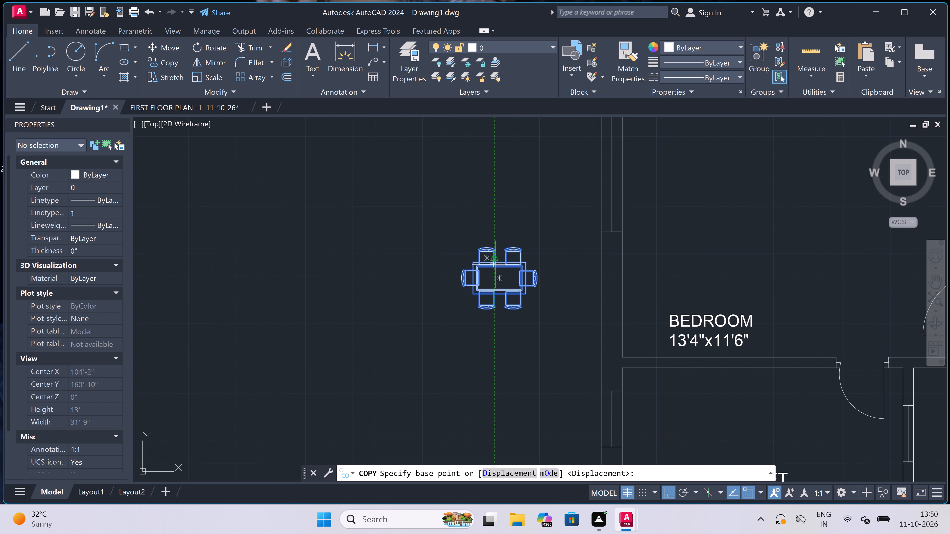
{"action": "left_click", "coordinate": [498, 277]}
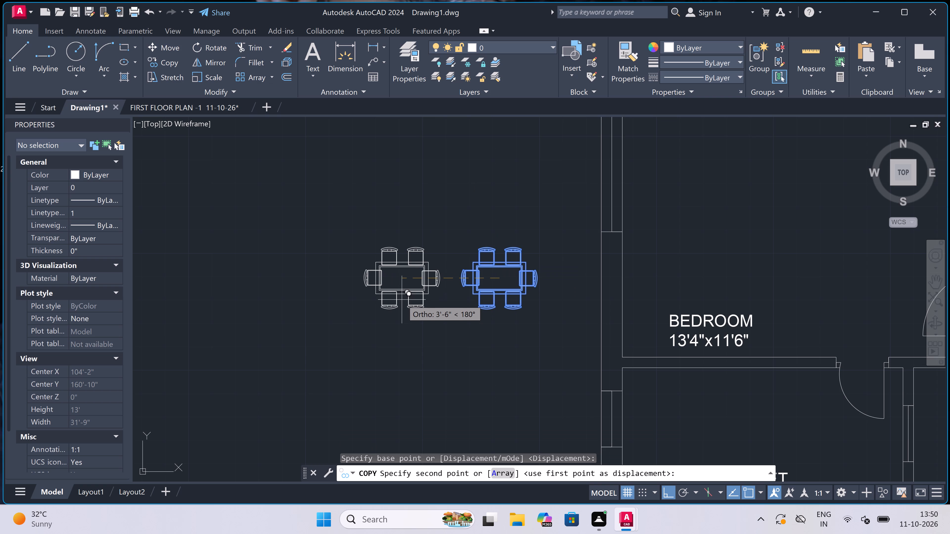
{"action": "key", "text": "F8"}
{"action": "scroll", "coordinate": [402, 301], "scroll_direction": "down", "scroll_amount": 5}
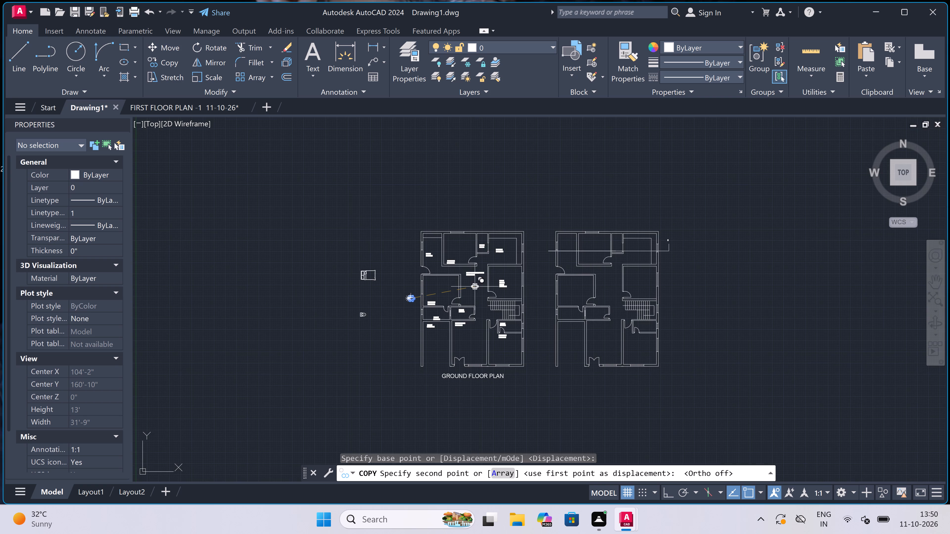
{"action": "scroll", "coordinate": [475, 287], "scroll_direction": "up", "scroll_amount": 3}
{"action": "scroll", "coordinate": [471, 267], "scroll_direction": "up", "scroll_amount": 3}
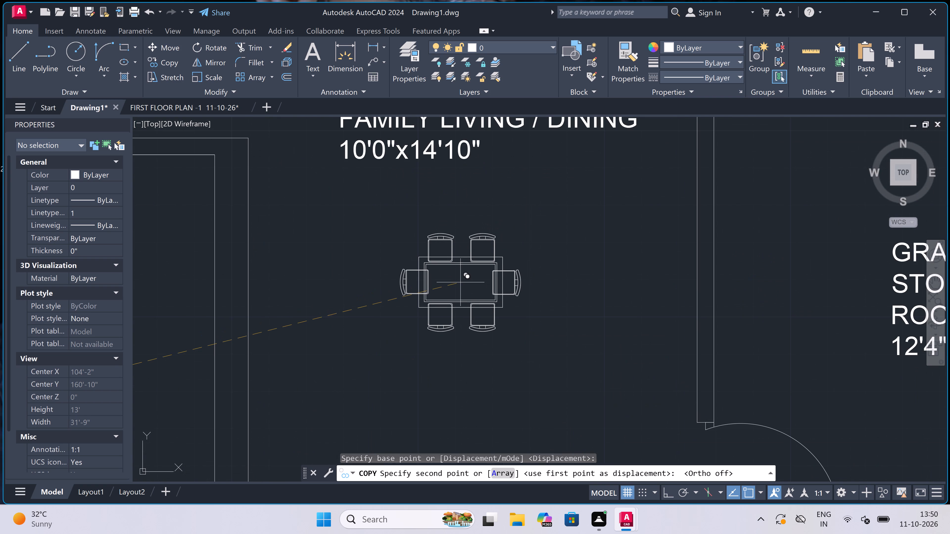
{"action": "left_click", "coordinate": [460, 276]}
{"action": "key", "text": "Escape"}
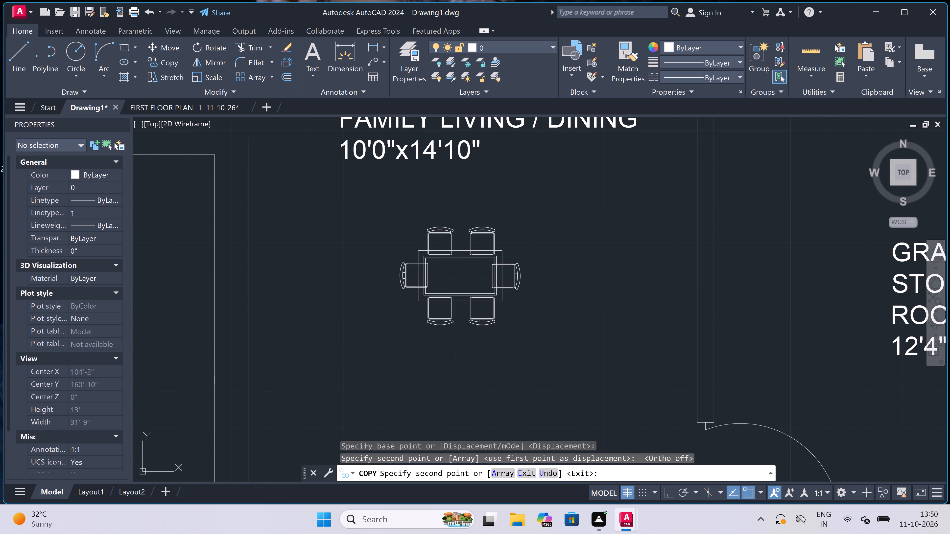
Copy the pasted bed from its headboard midpoint to the left wall, beside the window, of the 13'4"x11'6" bedroom.
{"action": "scroll", "coordinate": [500, 307], "scroll_direction": "down", "scroll_amount": 4}
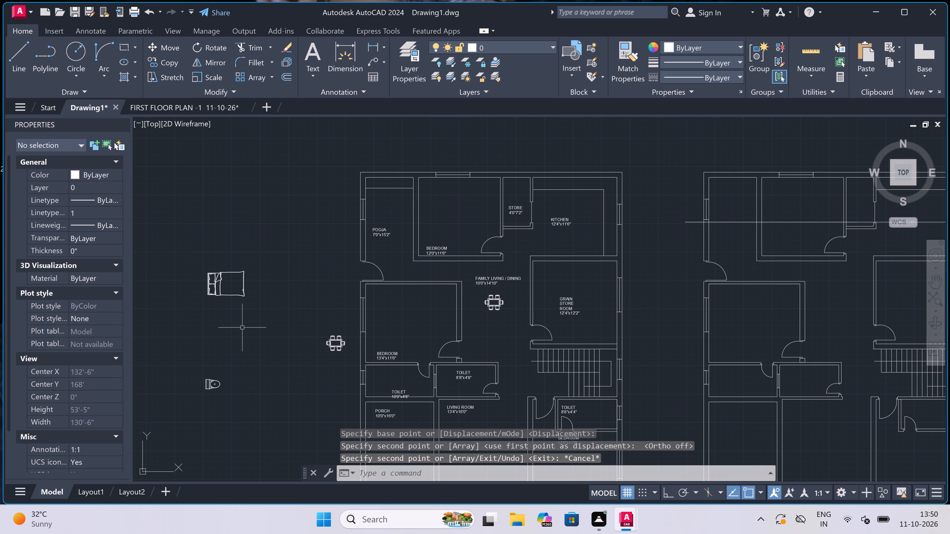
{"action": "scroll", "coordinate": [213, 318], "scroll_direction": "down", "scroll_amount": 3}
{"action": "scroll", "coordinate": [194, 309], "scroll_direction": "up", "scroll_amount": 3}
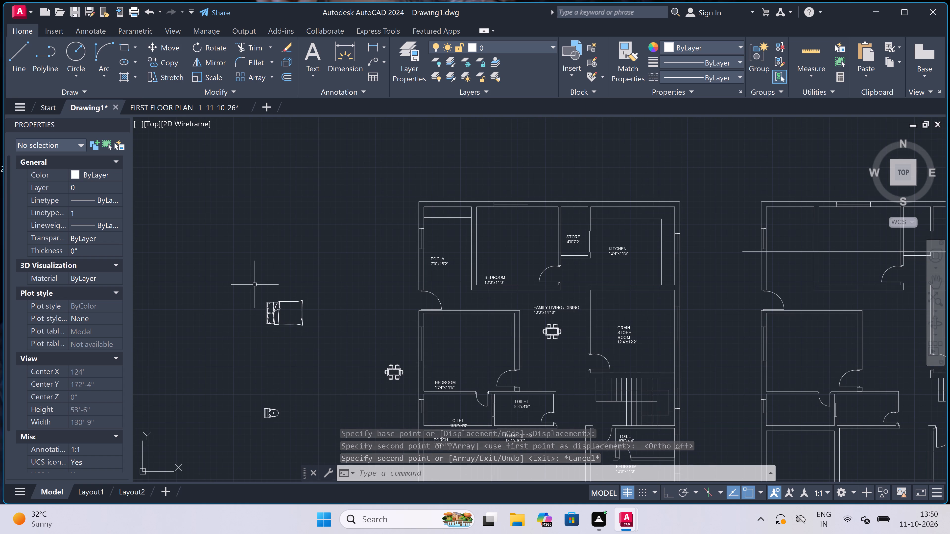
{"action": "left_click_drag", "start_coordinate": [326, 281], "coordinate": [325, 284]}
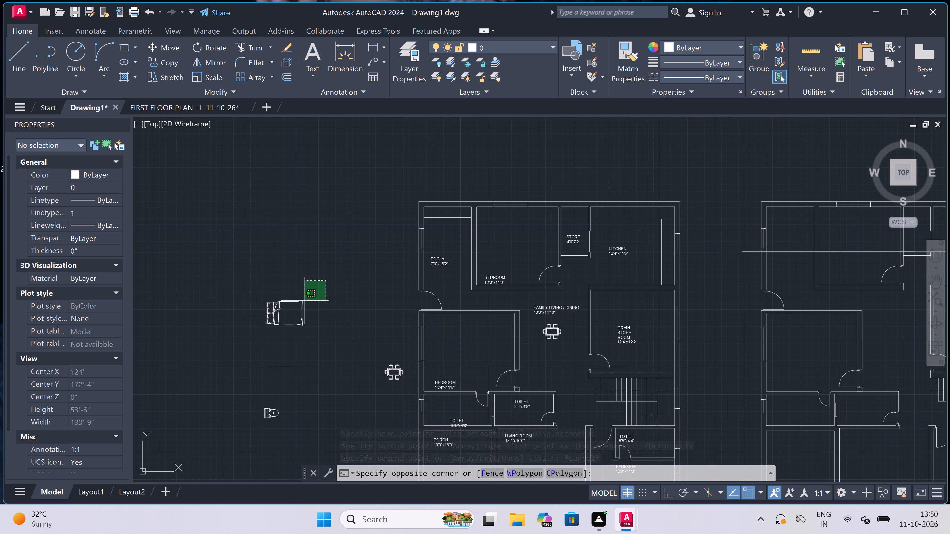
{"action": "left_click", "coordinate": [206, 364]}
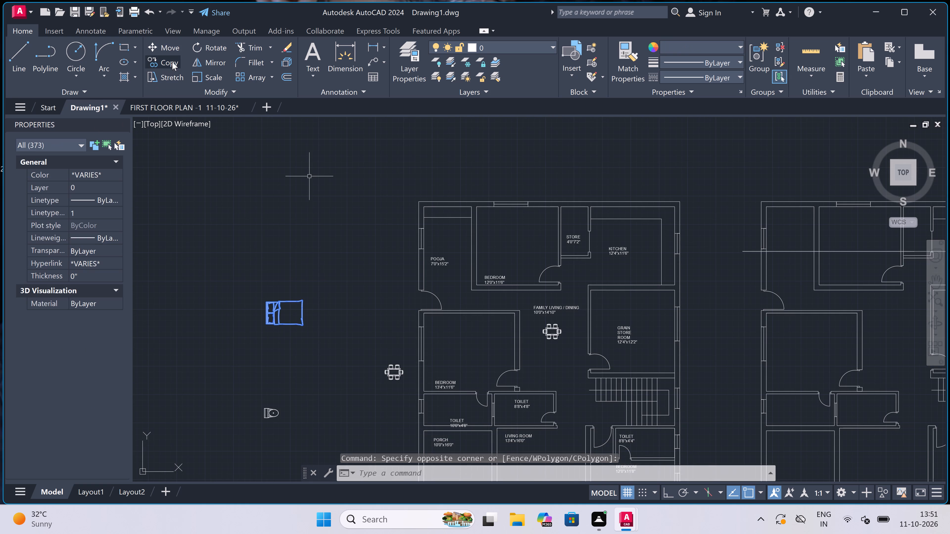
{"action": "left_click", "coordinate": [172, 62]}
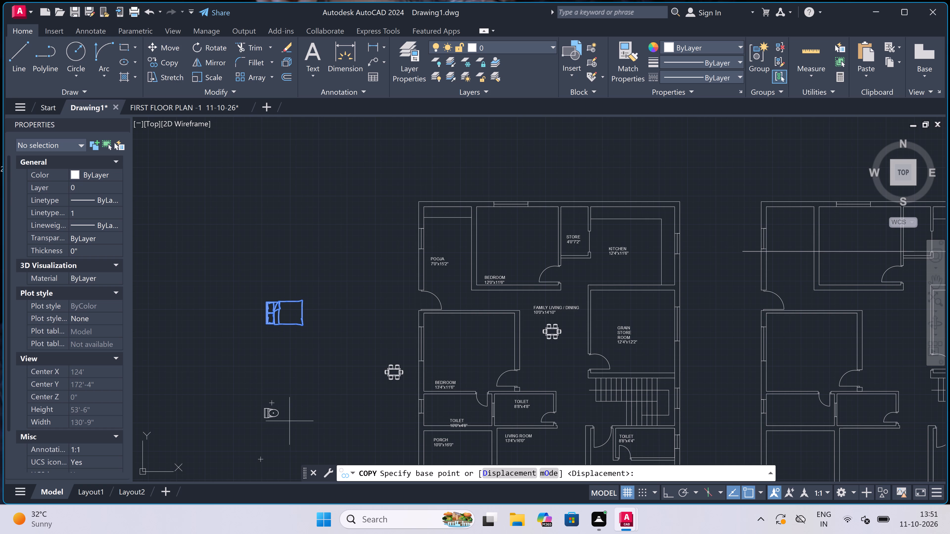
{"action": "scroll", "coordinate": [261, 313], "scroll_direction": "up", "scroll_amount": 3}
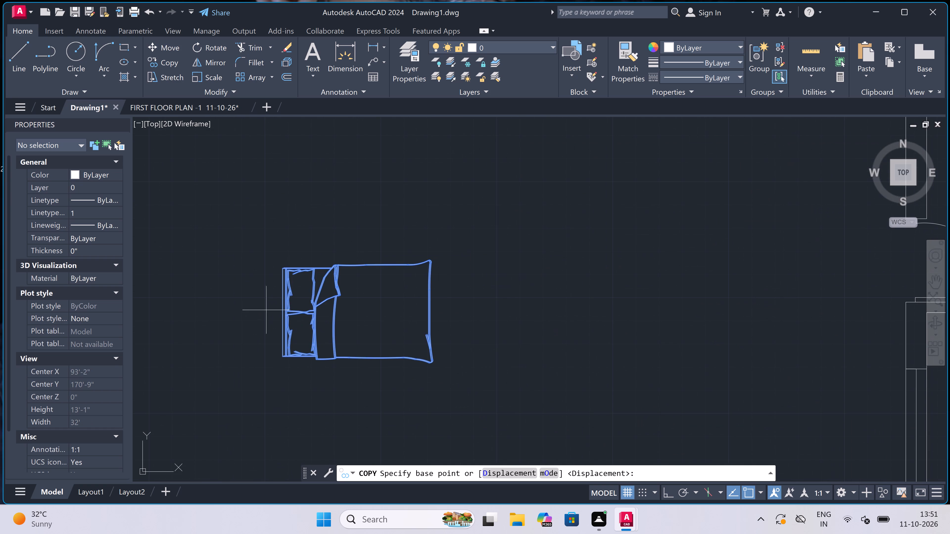
{"action": "left_click", "coordinate": [282, 313]}
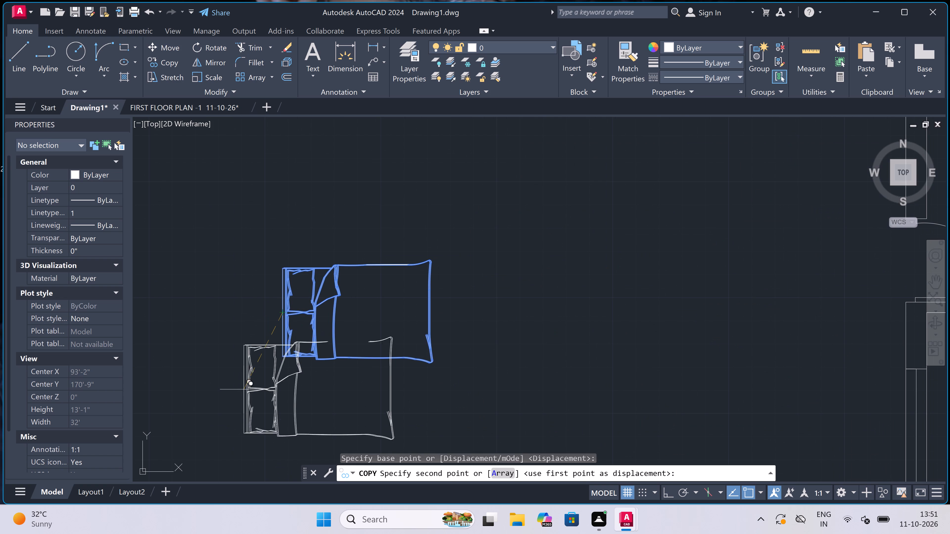
{"action": "scroll", "coordinate": [320, 341], "scroll_direction": "down", "scroll_amount": 7}
{"action": "scroll", "coordinate": [364, 358], "scroll_direction": "up", "scroll_amount": 4}
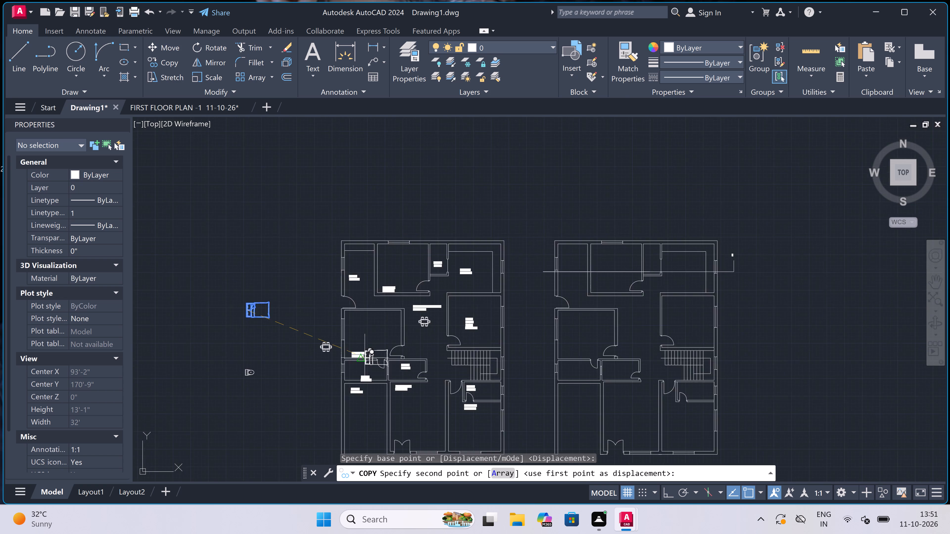
{"action": "scroll", "coordinate": [308, 275], "scroll_direction": "up", "scroll_amount": 4}
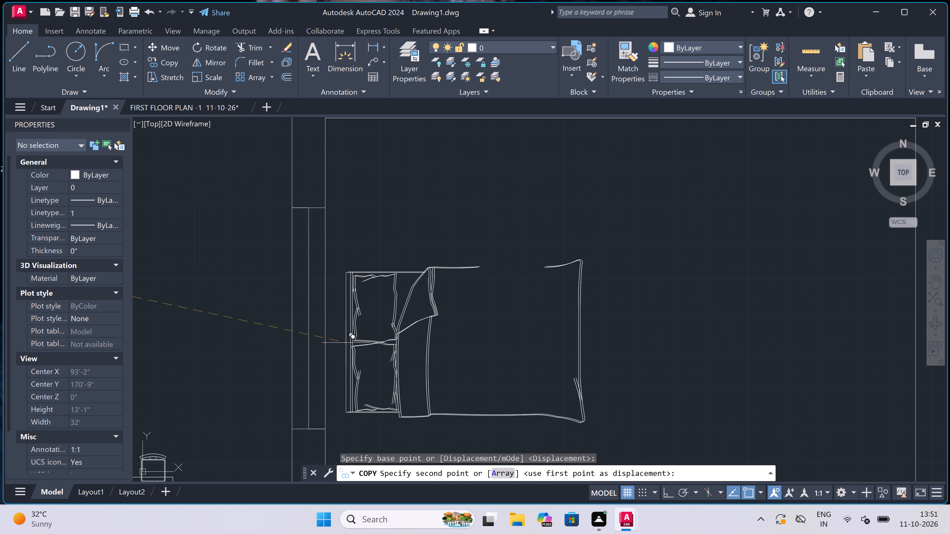
{"action": "left_click", "coordinate": [333, 342]}
{"action": "scroll", "coordinate": [362, 325], "scroll_direction": "down", "scroll_amount": 8}
{"action": "scroll", "coordinate": [365, 355], "scroll_direction": "up", "scroll_amount": 6}
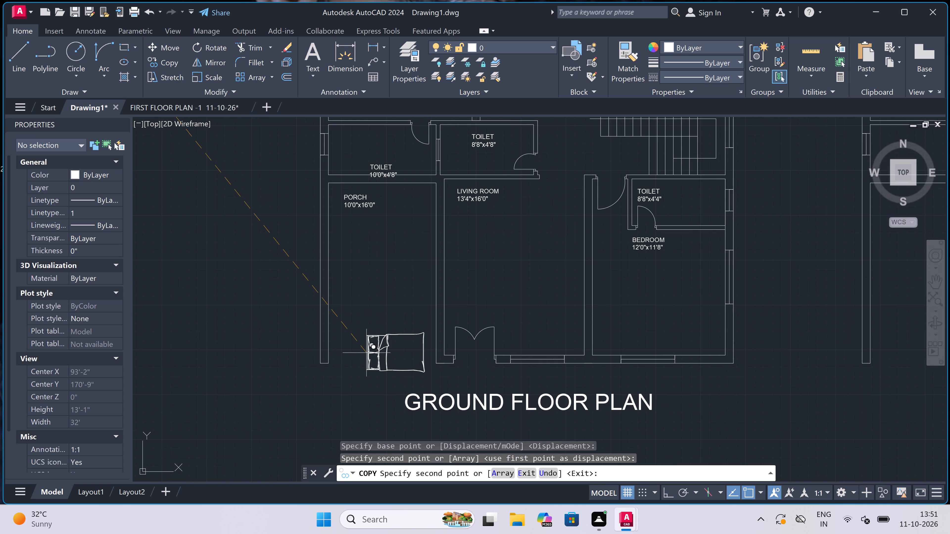
{"action": "key", "text": "Escape"}
Rotate the source bed outside the plan 90° clockwise with Ortho on, so its headboard faces up.
{"action": "scroll", "coordinate": [366, 353], "scroll_direction": "down", "scroll_amount": 3}
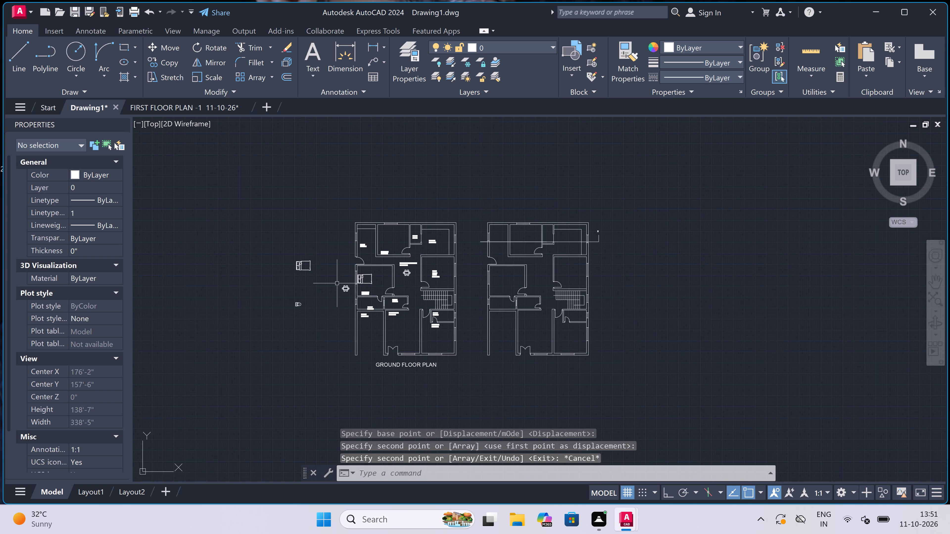
{"action": "scroll", "coordinate": [291, 243], "scroll_direction": "up", "scroll_amount": 2}
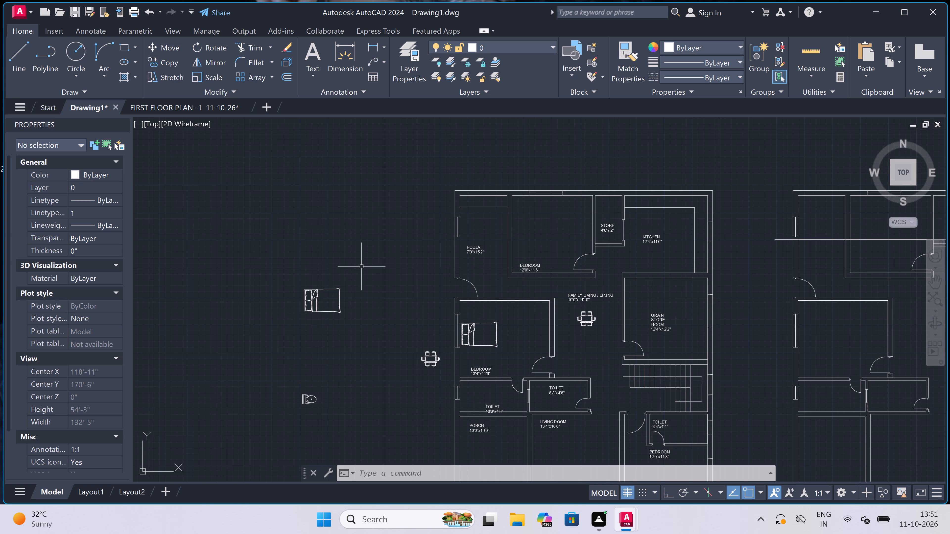
{"action": "scroll", "coordinate": [362, 303], "scroll_direction": "down", "scroll_amount": 2}
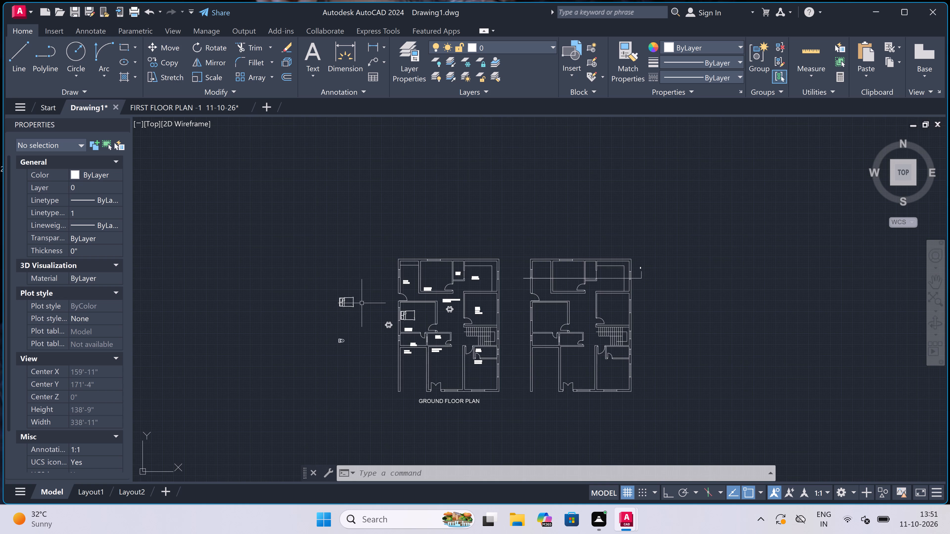
{"action": "scroll", "coordinate": [362, 303], "scroll_direction": "up", "scroll_amount": 3}
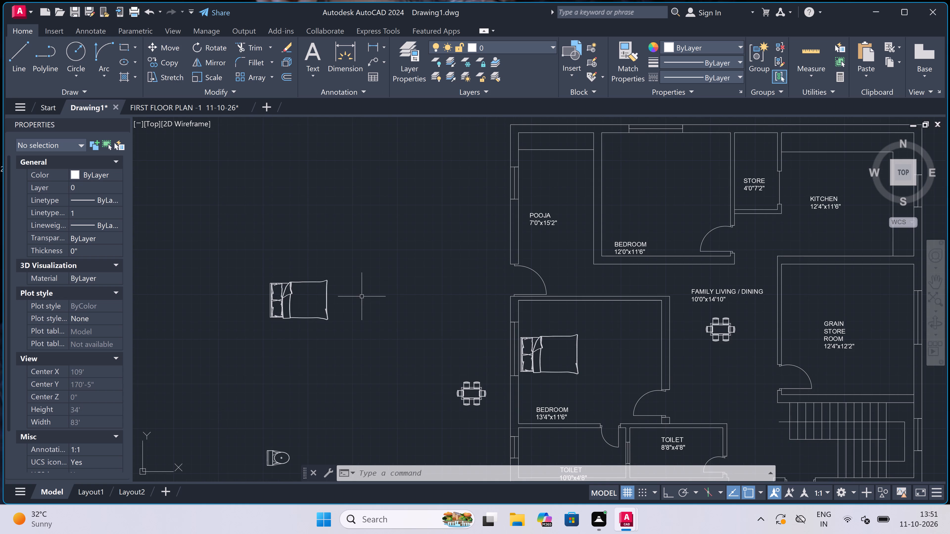
{"action": "left_click", "coordinate": [357, 240]}
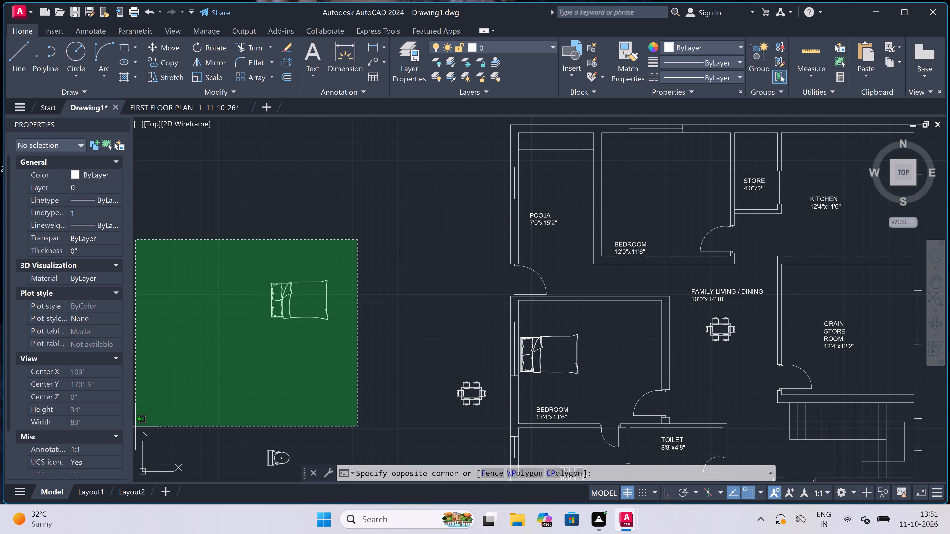
{"action": "left_click", "coordinate": [222, 361]}
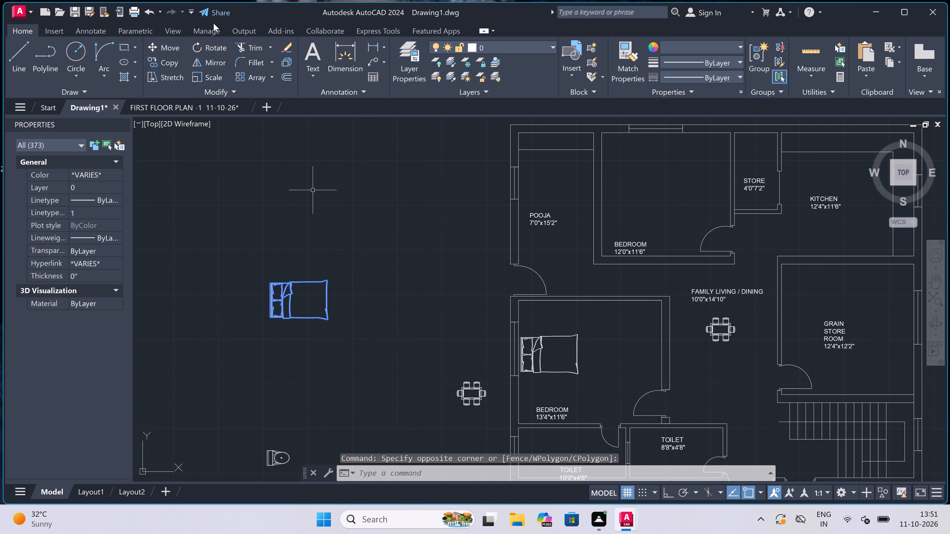
{"action": "left_click", "coordinate": [219, 42]}
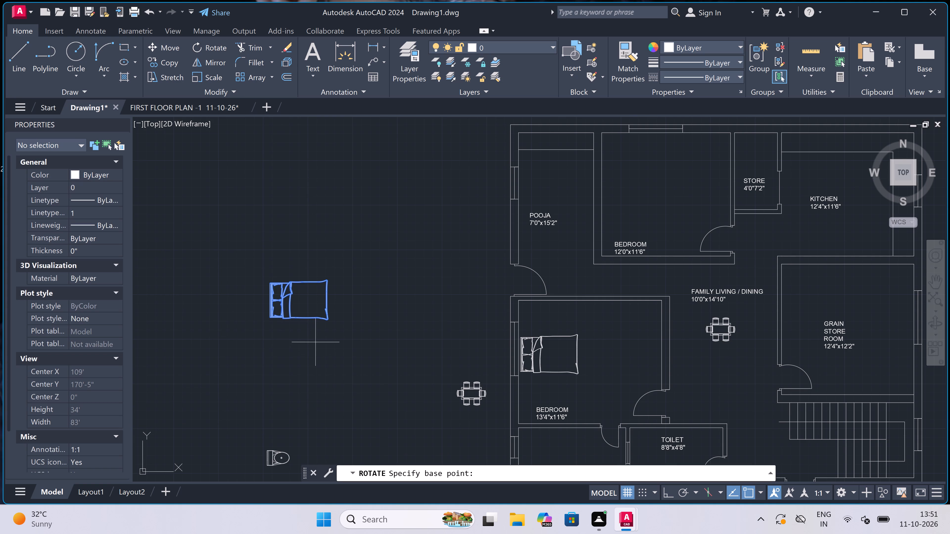
{"action": "left_click", "coordinate": [310, 296]}
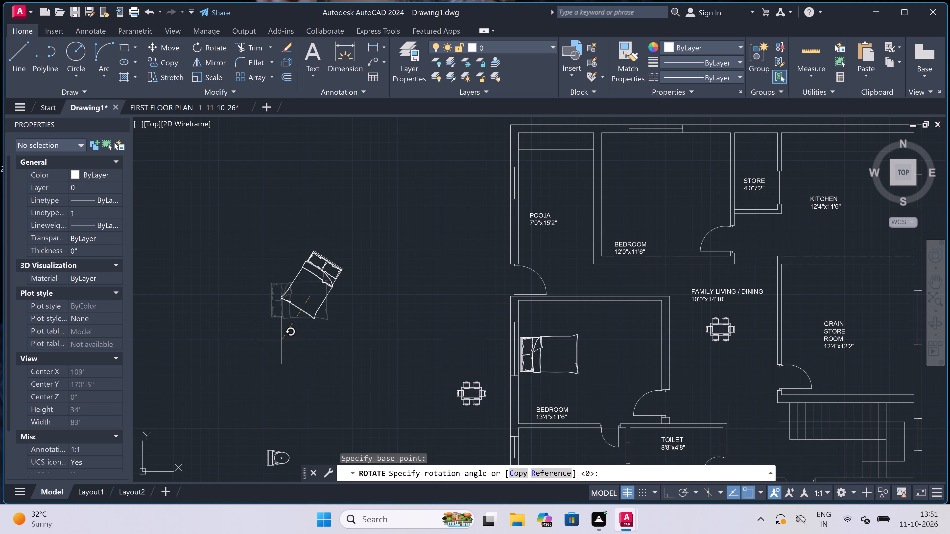
{"action": "key", "text": "F8"}
{"action": "left_click", "coordinate": [294, 342]}
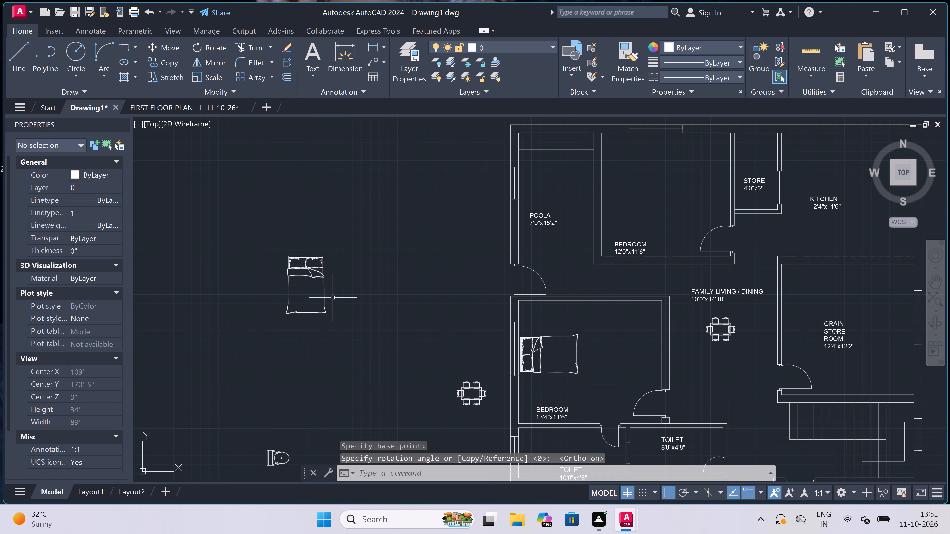
Copy the rotated bed from its headboard midpoint, with Ortho off, to just below the top-wall window of the 12'0"x11'6" bedroom.
{"action": "left_click", "coordinate": [345, 246]}
{"action": "left_click", "coordinate": [266, 334]}
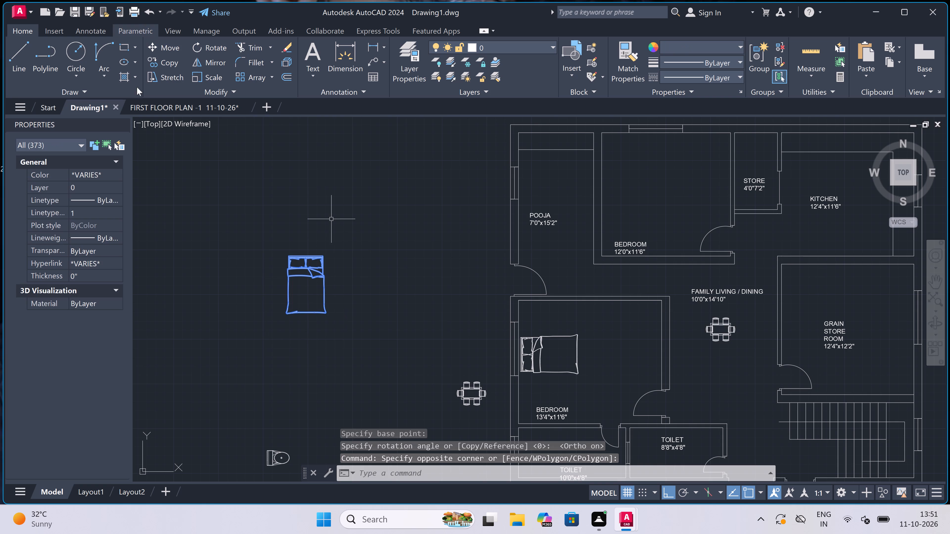
{"action": "left_click", "coordinate": [168, 60]}
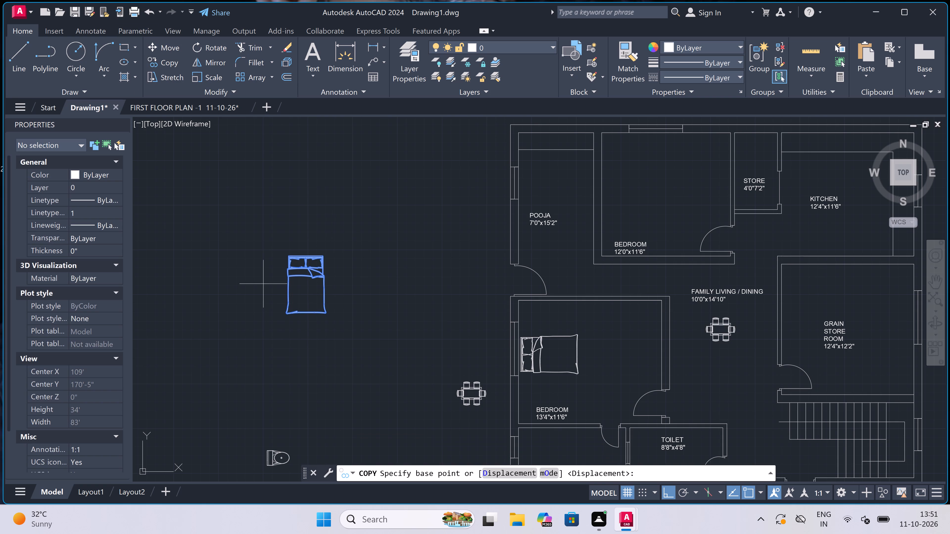
{"action": "scroll", "coordinate": [289, 259], "scroll_direction": "up", "scroll_amount": 3}
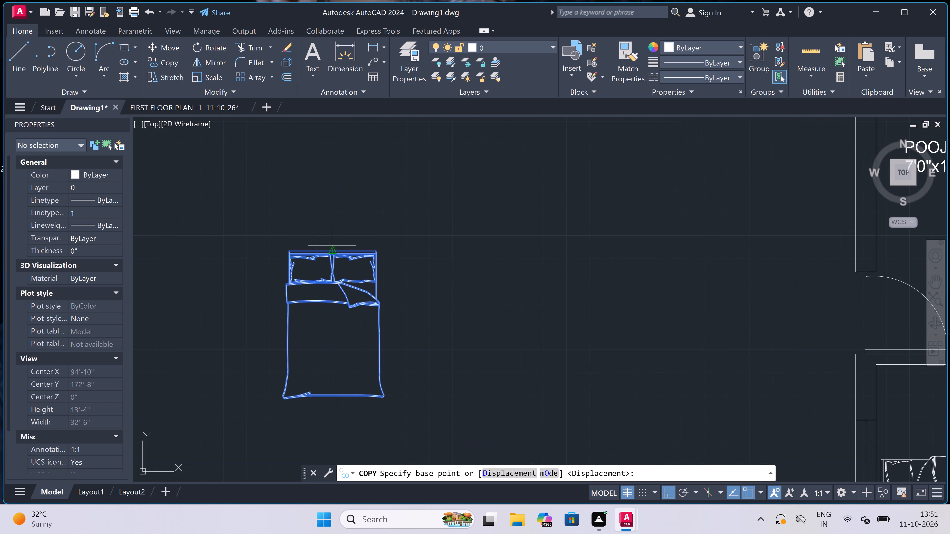
{"action": "left_click", "coordinate": [332, 250]}
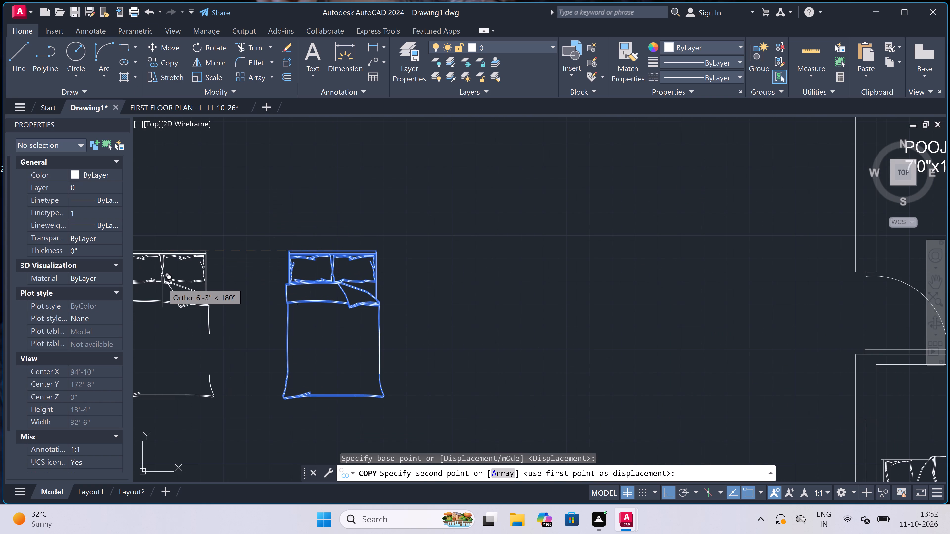
{"action": "key", "text": "F8"}
{"action": "scroll", "coordinate": [162, 283], "scroll_direction": "down", "scroll_amount": 4}
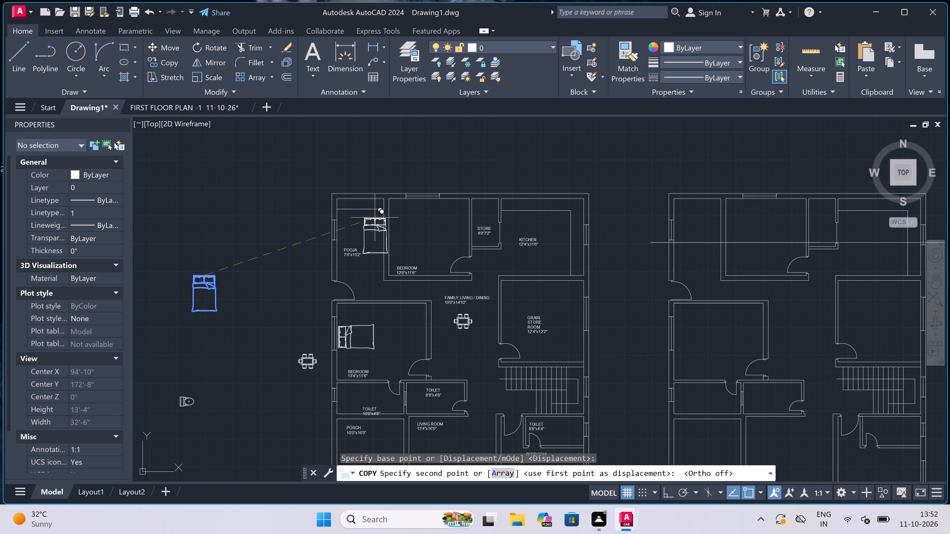
{"action": "scroll", "coordinate": [452, 195], "scroll_direction": "up", "scroll_amount": 3}
{"action": "scroll", "coordinate": [338, 221], "scroll_direction": "up", "scroll_amount": 3}
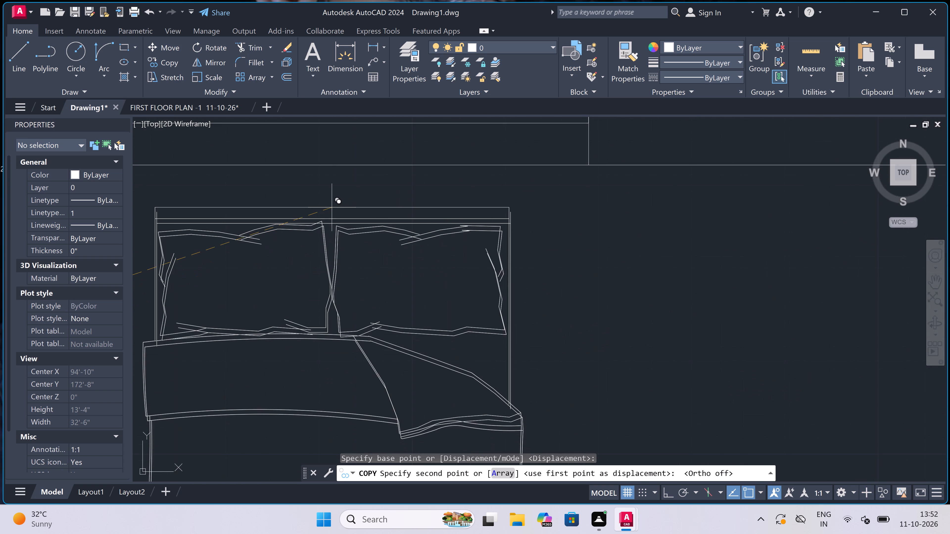
{"action": "left_click", "coordinate": [337, 179]}
{"action": "scroll", "coordinate": [382, 212], "scroll_direction": "down", "scroll_amount": 5}
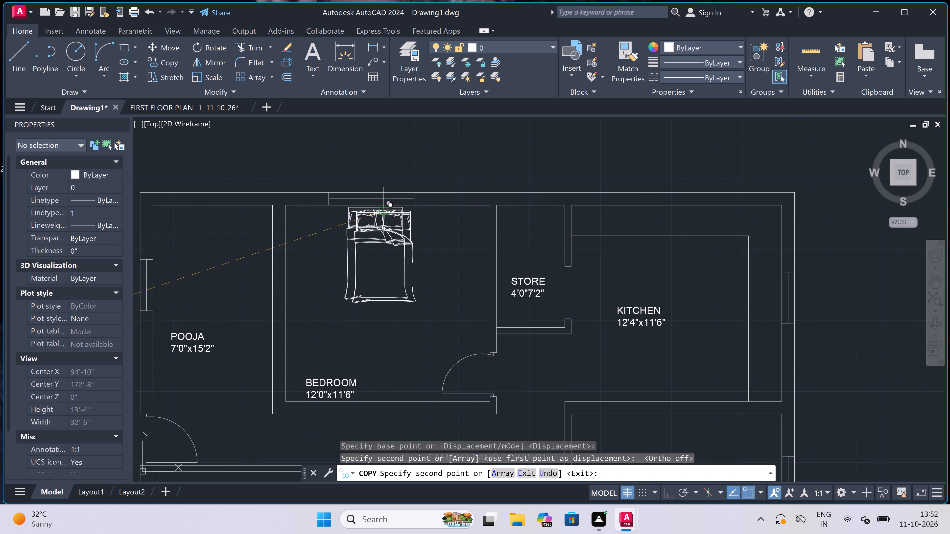
{"action": "scroll", "coordinate": [382, 212], "scroll_direction": "down", "scroll_amount": 3}
{"action": "scroll", "coordinate": [356, 307], "scroll_direction": "up", "scroll_amount": 2}
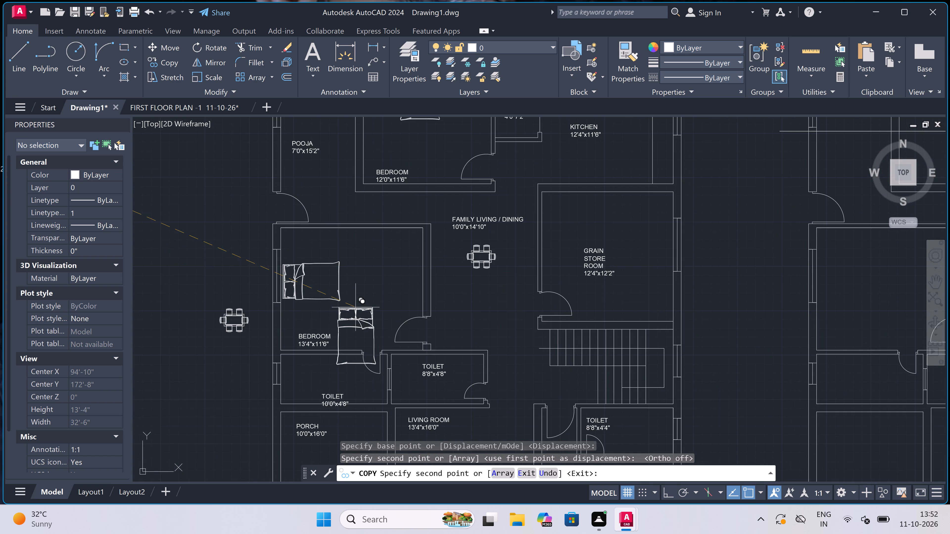
{"action": "key", "text": "Escape"}
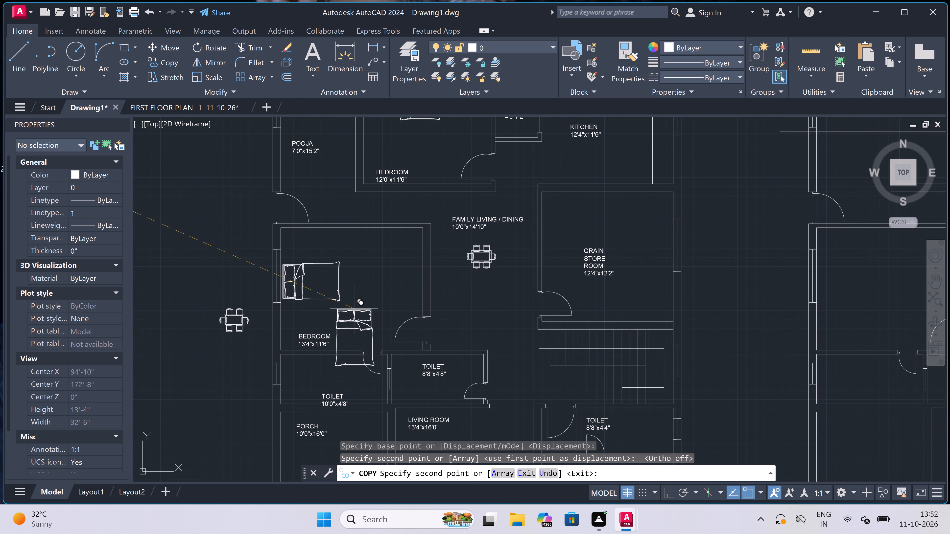
Move the TOILET 10'0"x4'8" label up and right so it sits inside its room, clear of the bottom wall.
{"action": "scroll", "coordinate": [323, 398], "scroll_direction": "up", "scroll_amount": 1}
{"action": "left_click", "coordinate": [324, 398]}
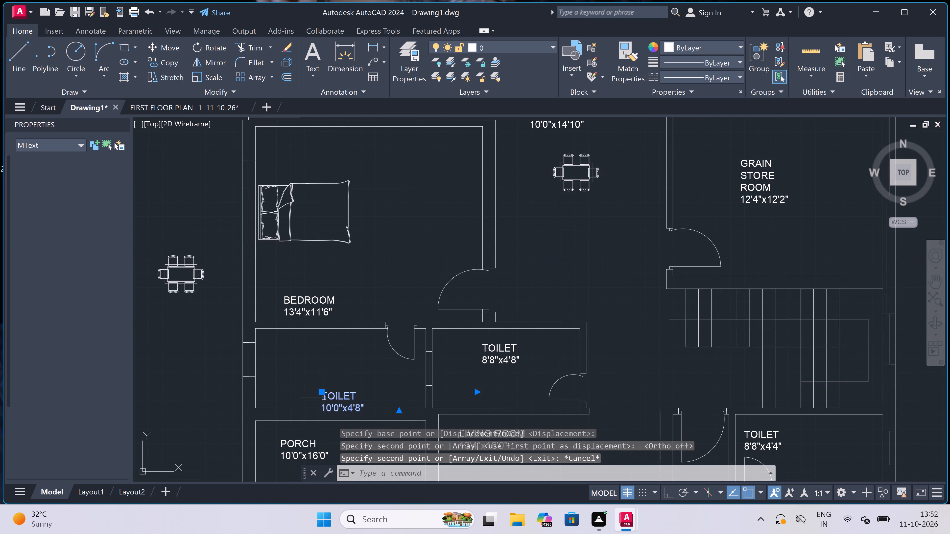
{"action": "left_click", "coordinate": [321, 390]}
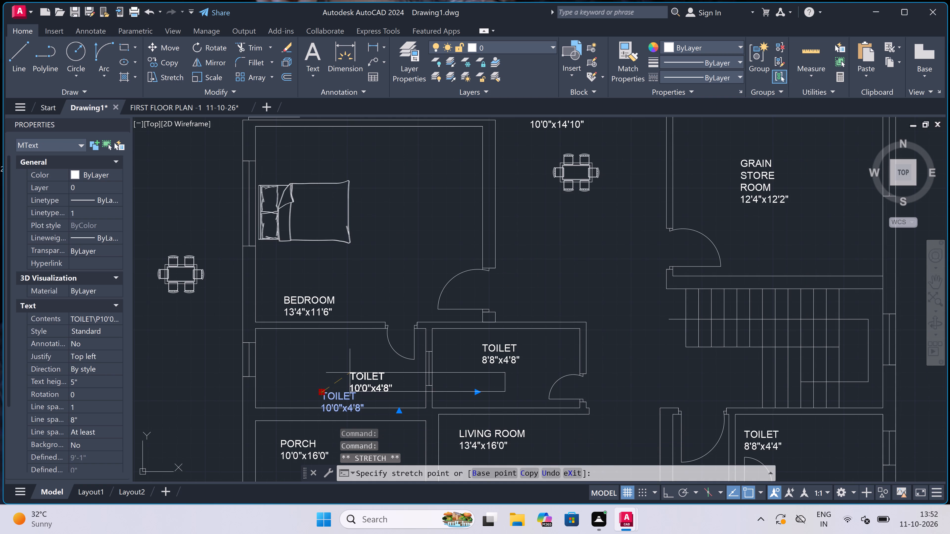
{"action": "left_click", "coordinate": [355, 379]}
{"action": "key", "text": "Escape"}
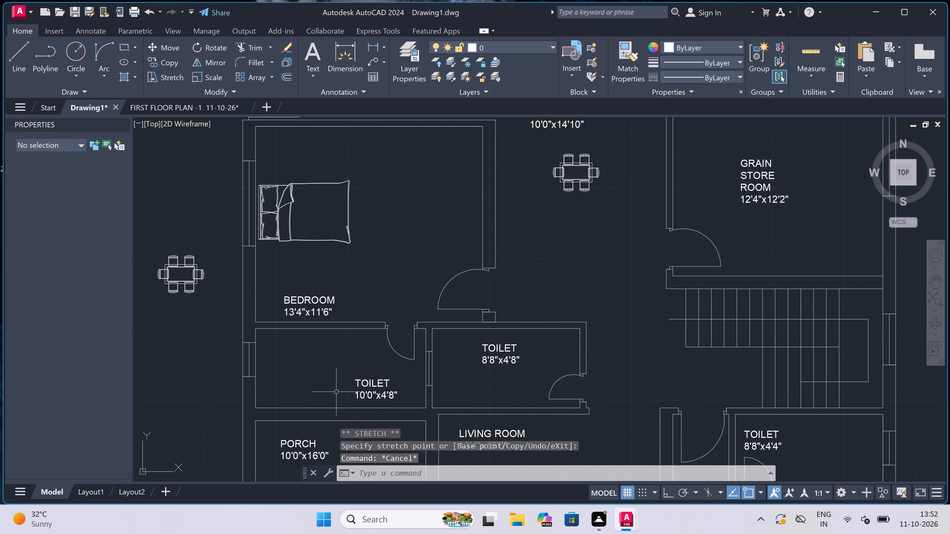
Delete the leftover dining set outside the ground floor plan's left wall.
{"action": "scroll", "coordinate": [355, 360], "scroll_direction": "down", "scroll_amount": 3}
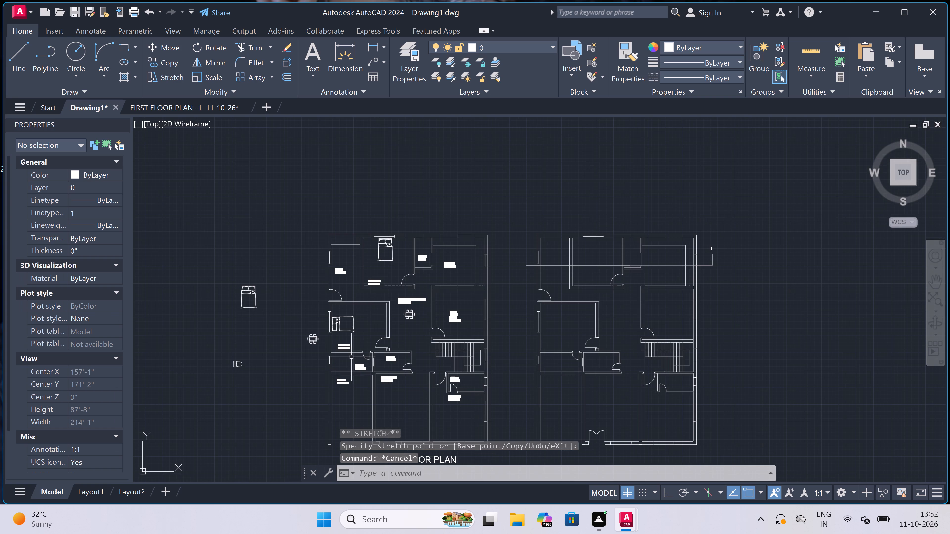
{"action": "scroll", "coordinate": [304, 340], "scroll_direction": "up", "scroll_amount": 2}
{"action": "scroll", "coordinate": [344, 325], "scroll_direction": "up", "scroll_amount": 2}
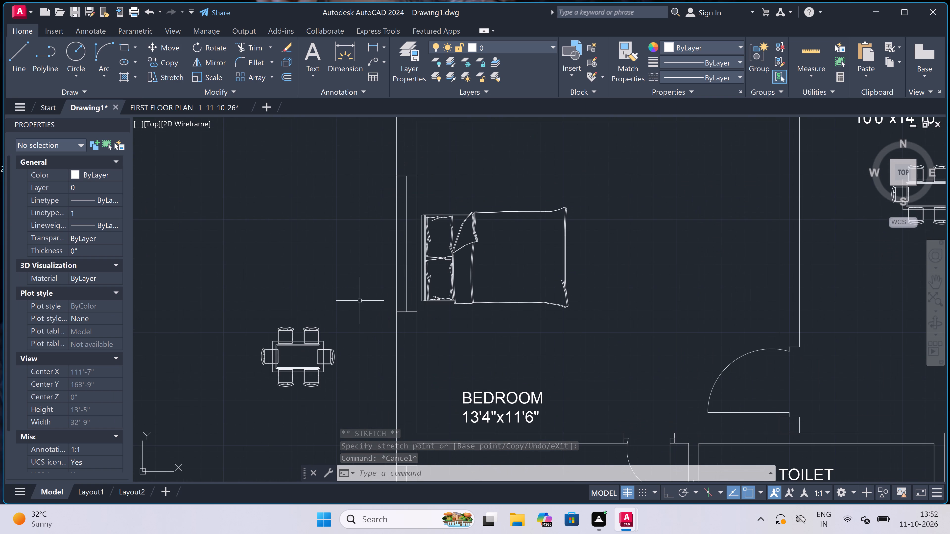
{"action": "left_click", "coordinate": [360, 301]}
{"action": "left_click", "coordinate": [223, 416]}
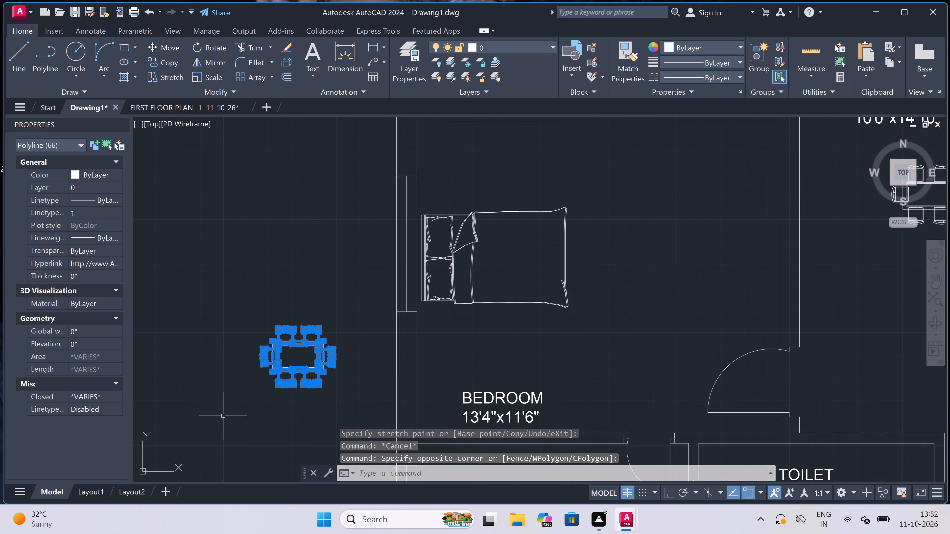
{"action": "key", "text": "Delete"}
{"action": "scroll", "coordinate": [277, 348], "scroll_direction": "down", "scroll_amount": 3}
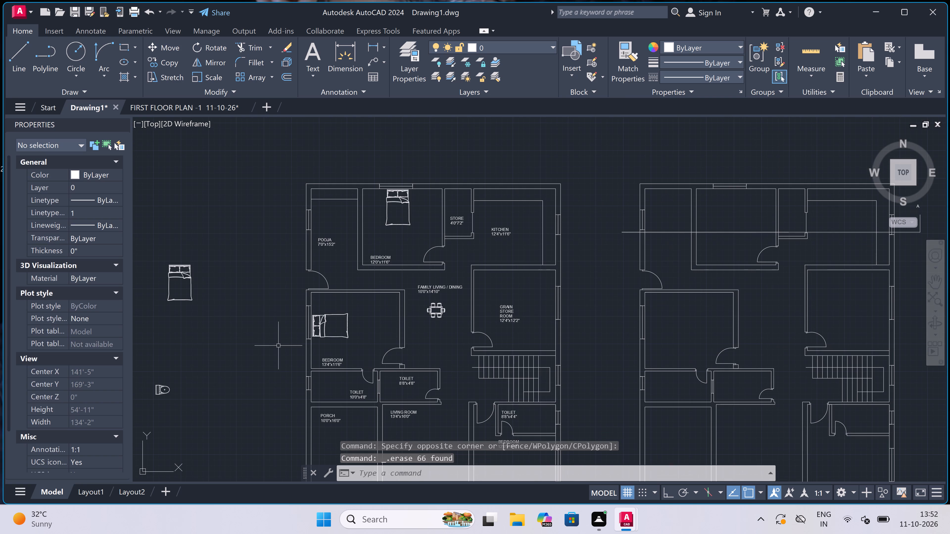
Rotate the source bed outside the plan 90° clockwise with Ortho on, so its headboard faces right.
{"action": "scroll", "coordinate": [290, 332], "scroll_direction": "down", "scroll_amount": 1}
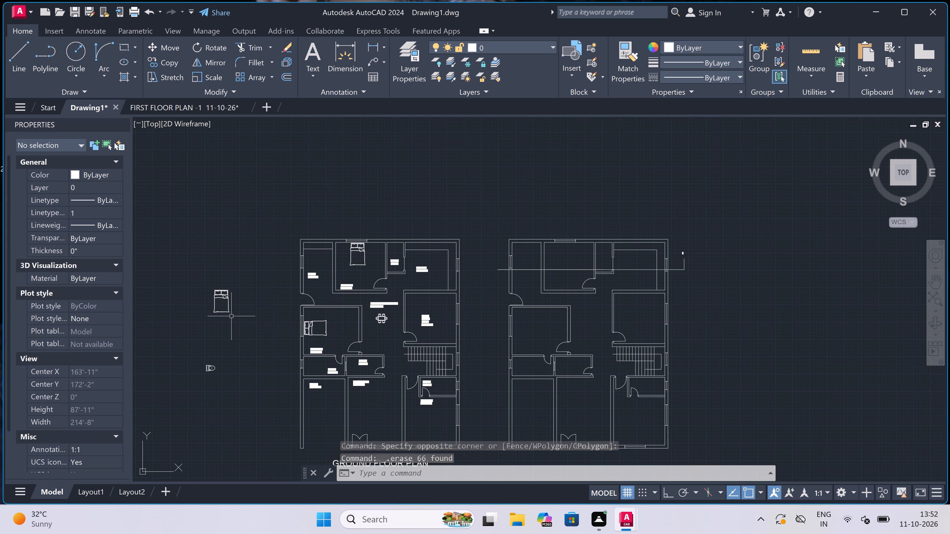
{"action": "scroll", "coordinate": [176, 290], "scroll_direction": "up", "scroll_amount": 2}
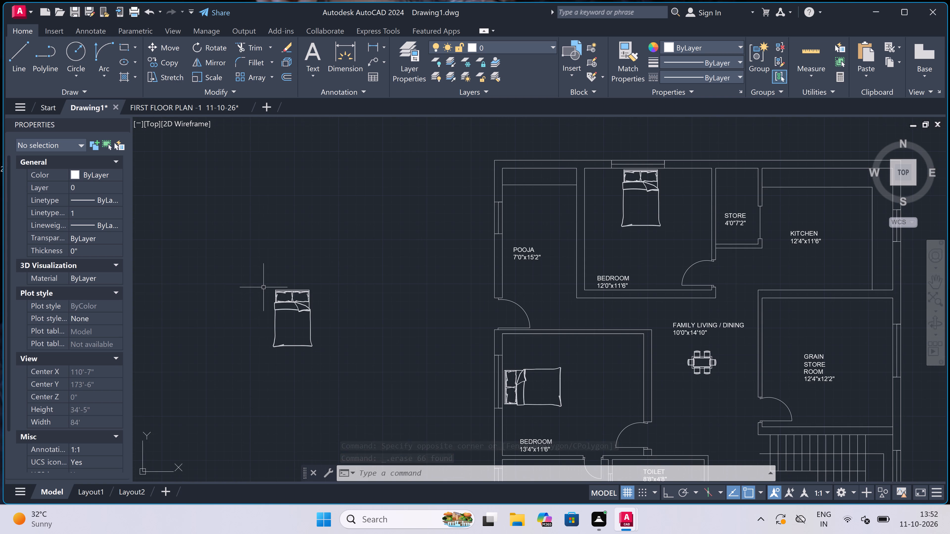
{"action": "left_click", "coordinate": [329, 287]}
{"action": "left_click", "coordinate": [205, 397]}
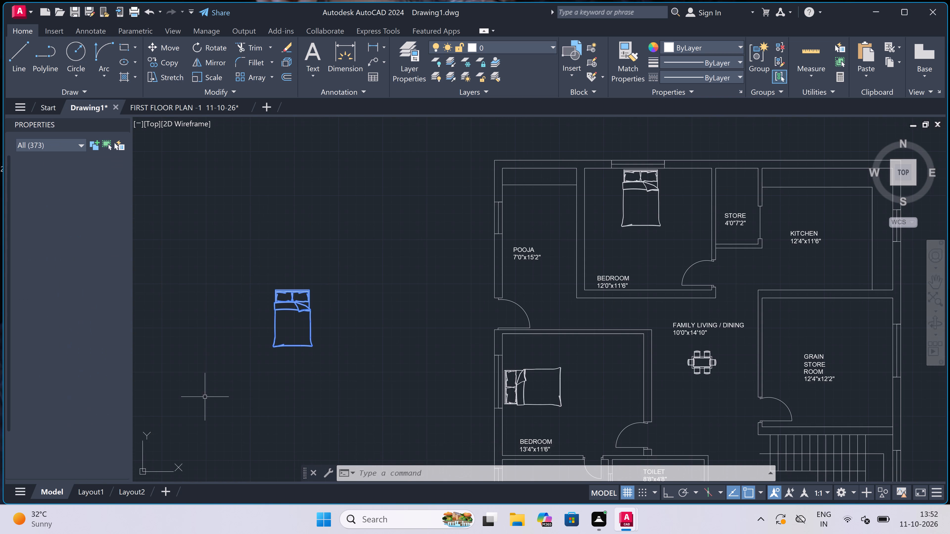
{"action": "left_click", "coordinate": [220, 45]}
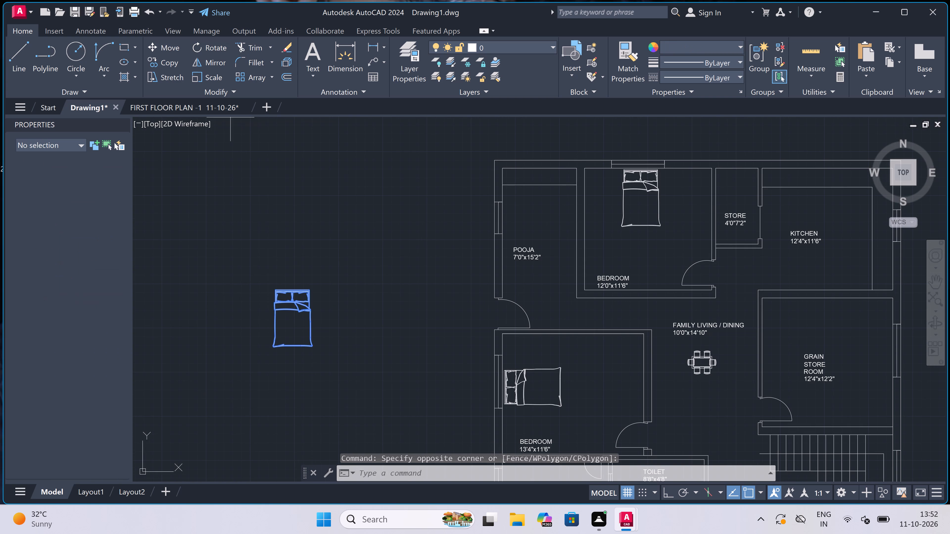
{"action": "left_click", "coordinate": [290, 325]}
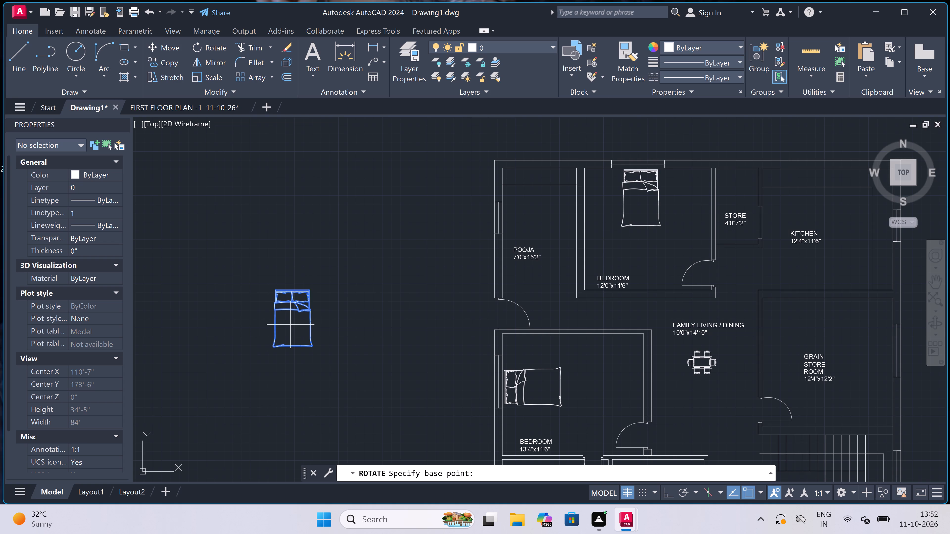
{"action": "key", "text": "F8"}
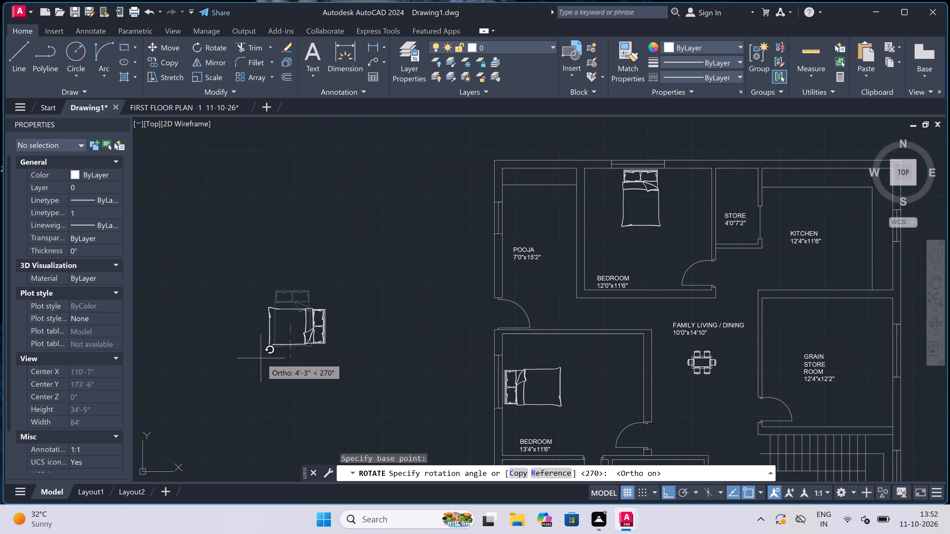
{"action": "left_click", "coordinate": [289, 384]}
Move the rotated bed from its headboard midpoint, with Ortho off, to just inside the right-wall window of the 12'0"x11'8" bedroom.
{"action": "left_click", "coordinate": [353, 297]}
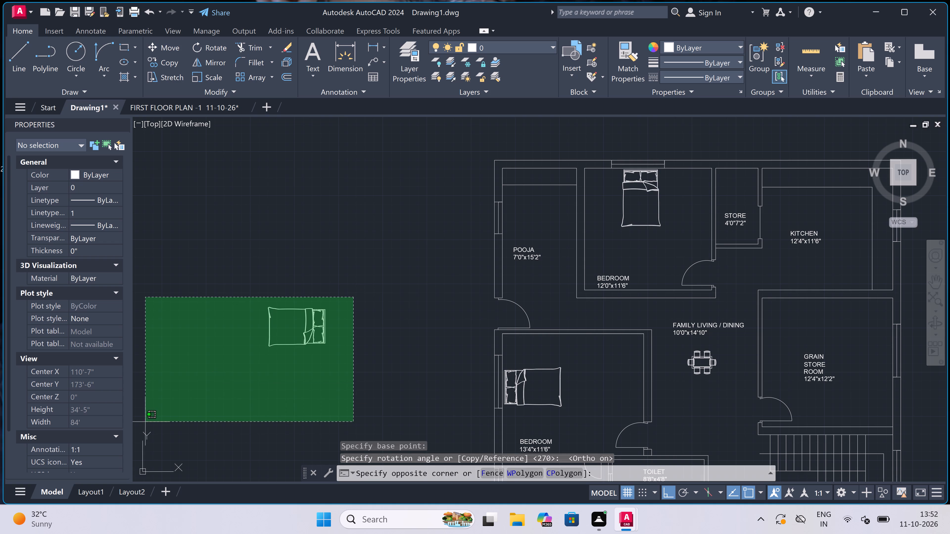
{"action": "left_click", "coordinate": [209, 391]}
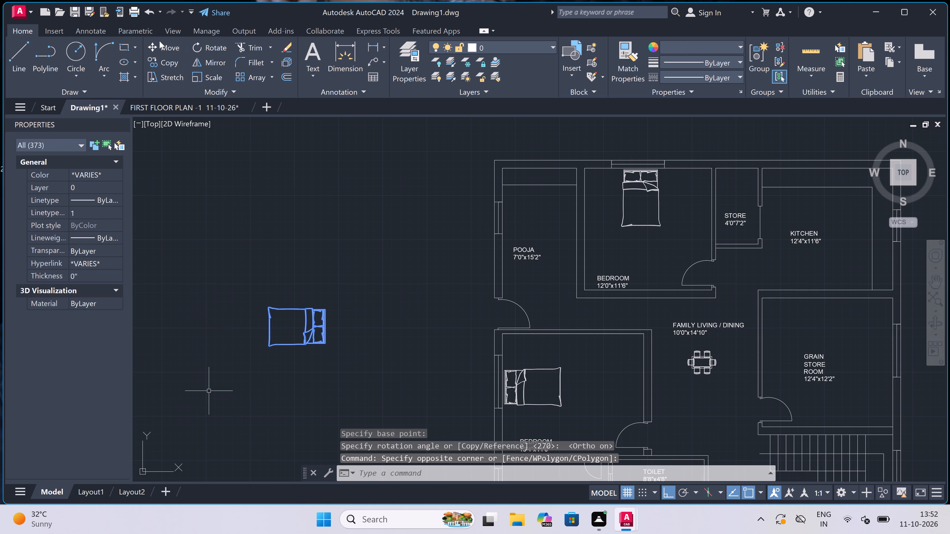
{"action": "left_click", "coordinate": [160, 42]}
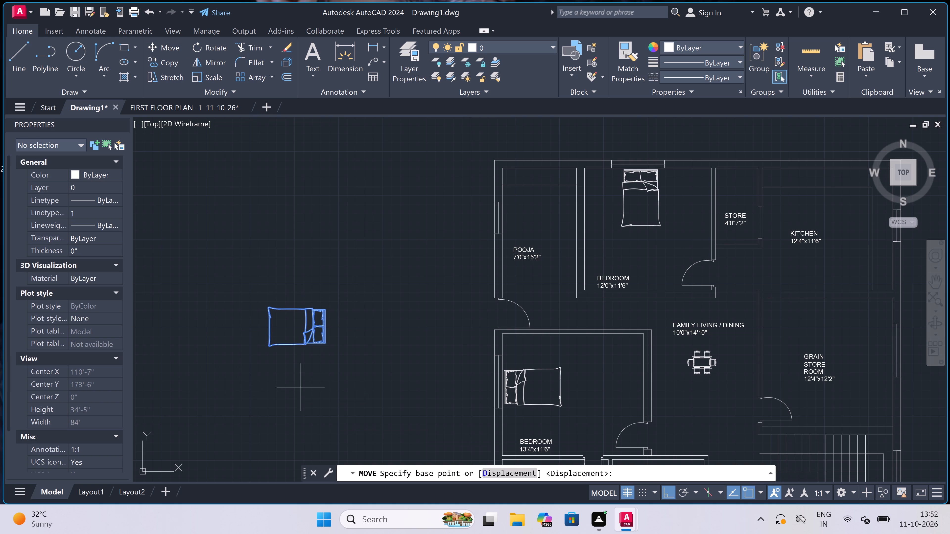
{"action": "scroll", "coordinate": [323, 331], "scroll_direction": "up", "scroll_amount": 3}
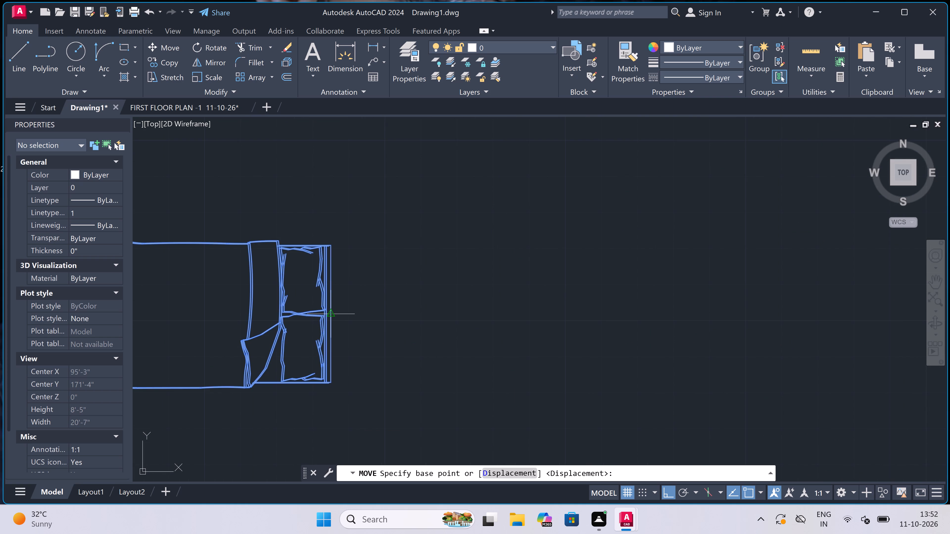
{"action": "left_click", "coordinate": [334, 314]}
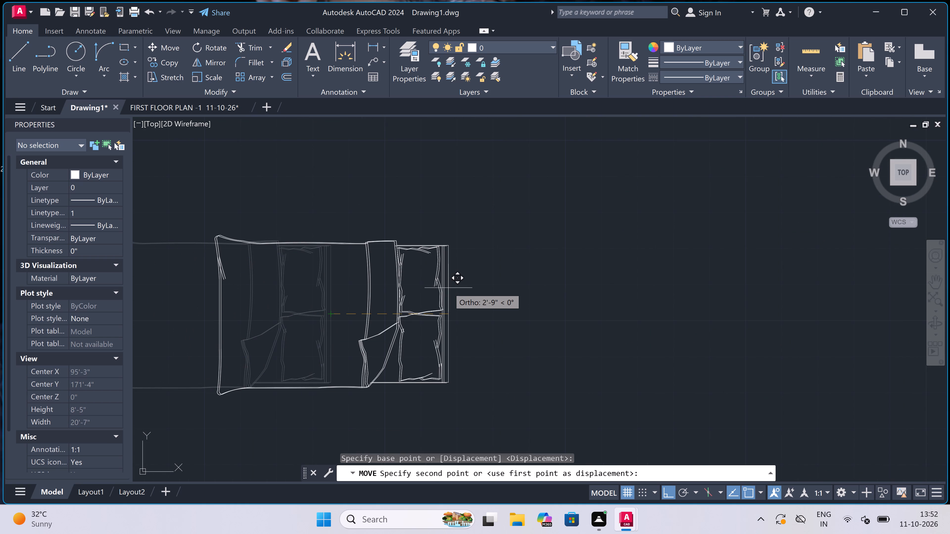
{"action": "key", "text": "F8"}
{"action": "scroll", "coordinate": [445, 289], "scroll_direction": "down", "scroll_amount": 8}
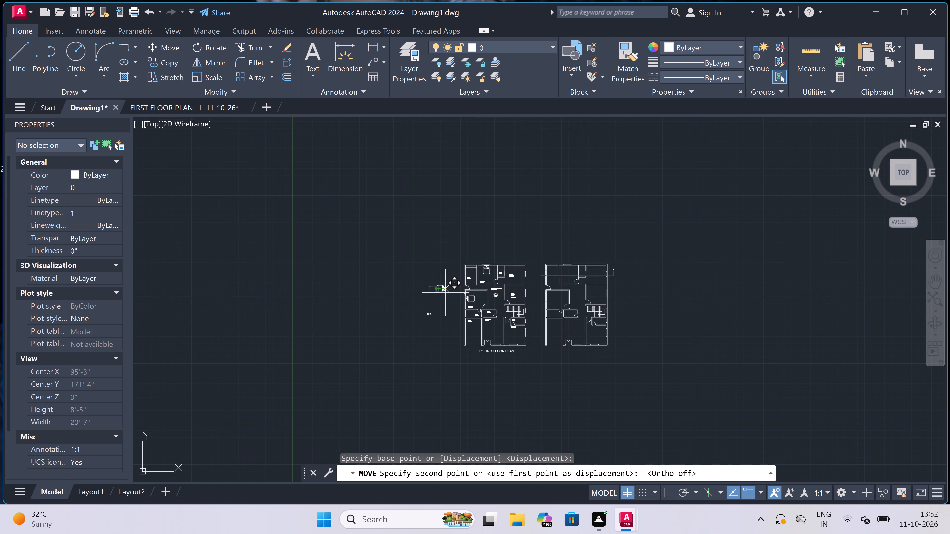
{"action": "scroll", "coordinate": [501, 337], "scroll_direction": "up", "scroll_amount": 3}
{"action": "scroll", "coordinate": [575, 337], "scroll_direction": "up", "scroll_amount": 1}
{"action": "scroll", "coordinate": [581, 318], "scroll_direction": "up", "scroll_amount": 3}
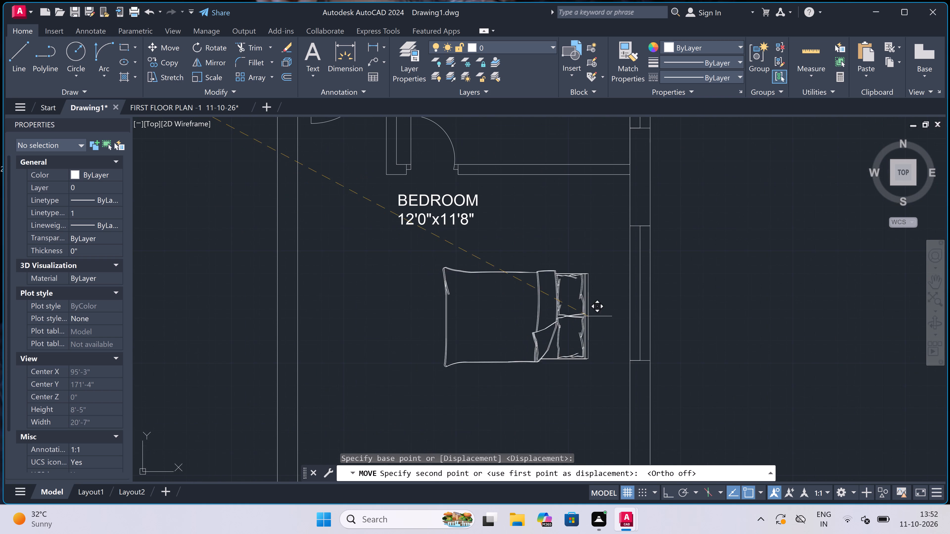
{"action": "scroll", "coordinate": [632, 343], "scroll_direction": "up", "scroll_amount": 3}
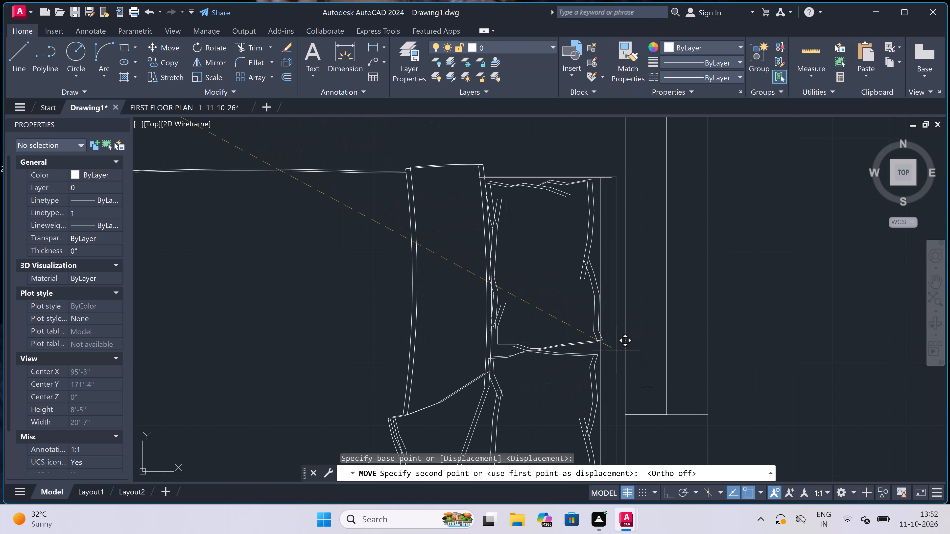
{"action": "left_click", "coordinate": [614, 358]}
Copy the toilet fixture outside the plan from its tank-back midpoint to just inside the left-wall window of the 10'0"x4'8" toilet.
{"action": "scroll", "coordinate": [423, 336], "scroll_direction": "down", "scroll_amount": 2}
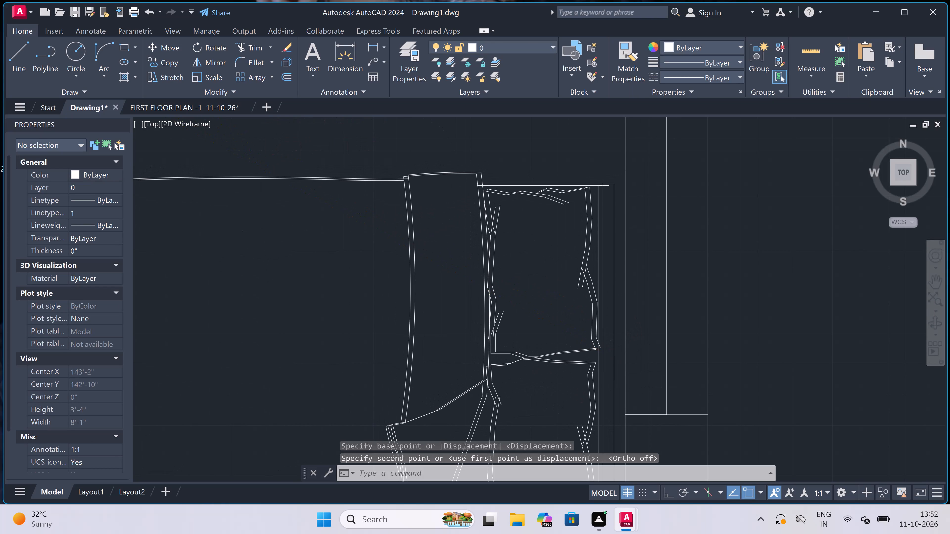
{"action": "scroll", "coordinate": [423, 336], "scroll_direction": "down", "scroll_amount": 2}
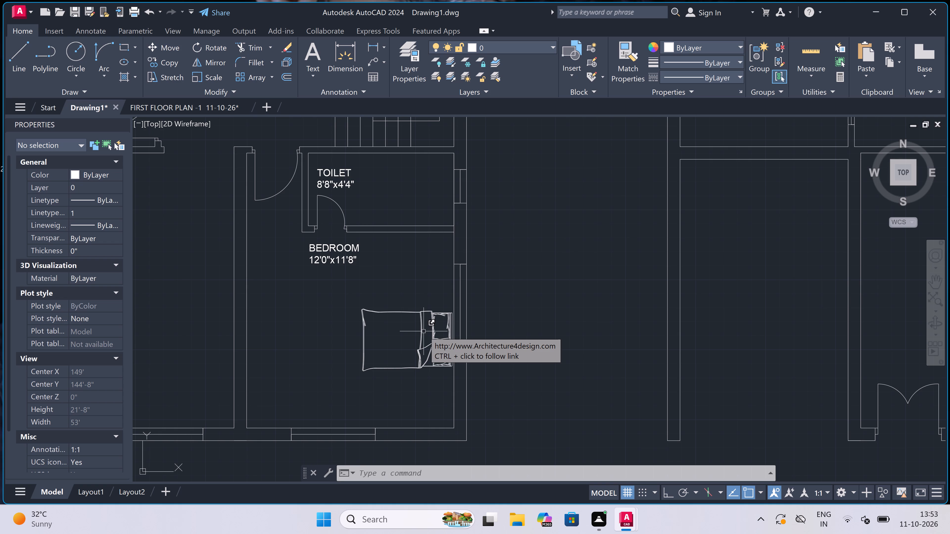
{"action": "scroll", "coordinate": [424, 334], "scroll_direction": "down", "scroll_amount": 5}
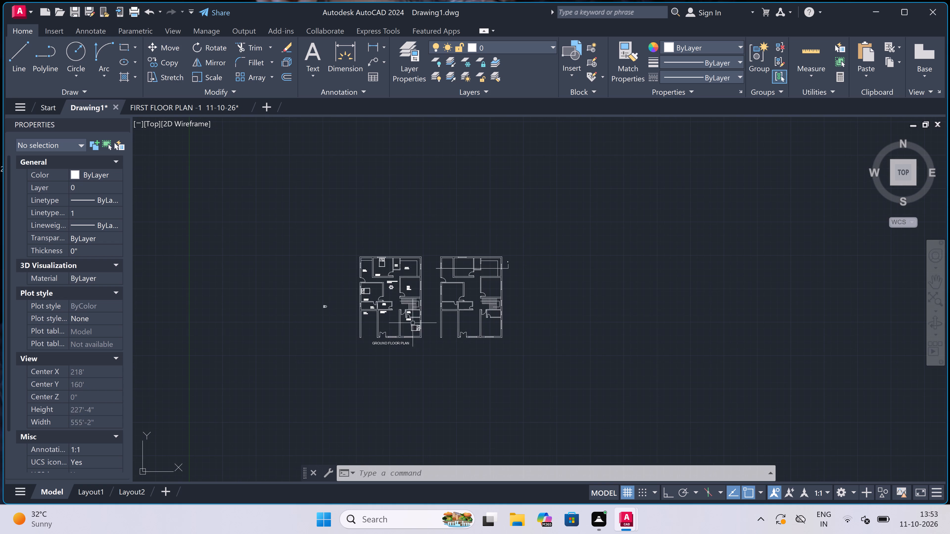
{"action": "scroll", "coordinate": [308, 298], "scroll_direction": "up", "scroll_amount": 2}
{"action": "scroll", "coordinate": [350, 325], "scroll_direction": "up", "scroll_amount": 2}
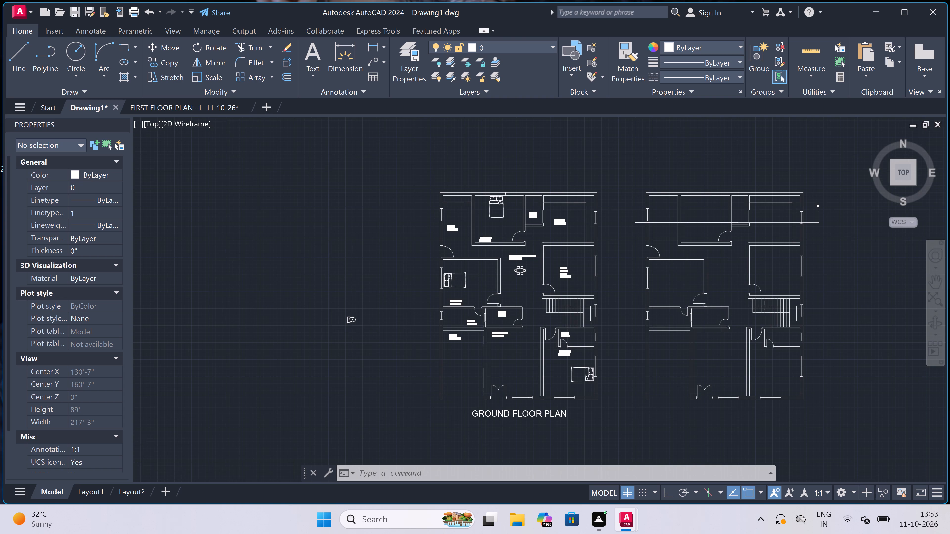
{"action": "scroll", "coordinate": [350, 325], "scroll_direction": "up", "scroll_amount": 1}
{"action": "scroll", "coordinate": [350, 325], "scroll_direction": "down", "scroll_amount": 1}
{"action": "left_click_drag", "start_coordinate": [401, 288], "coordinate": [398, 290]}
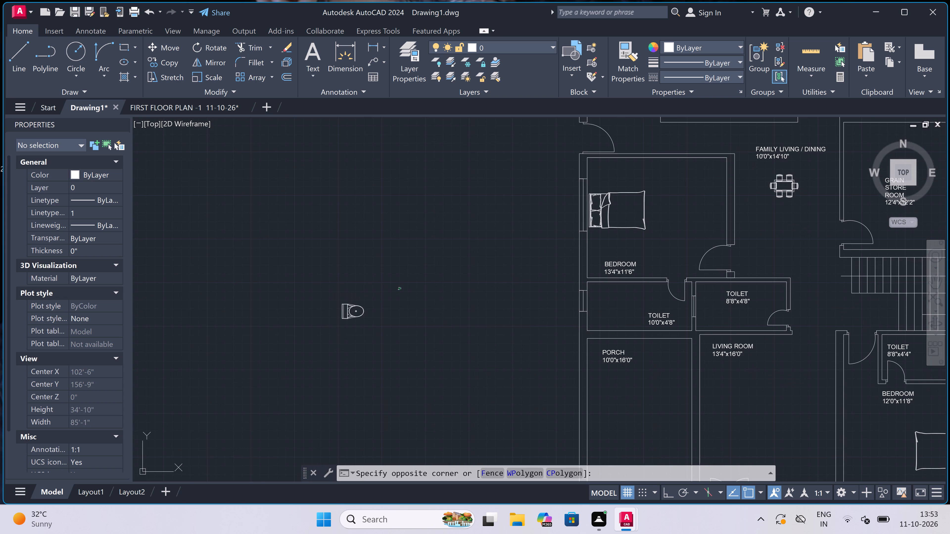
{"action": "left_click", "coordinate": [250, 372]}
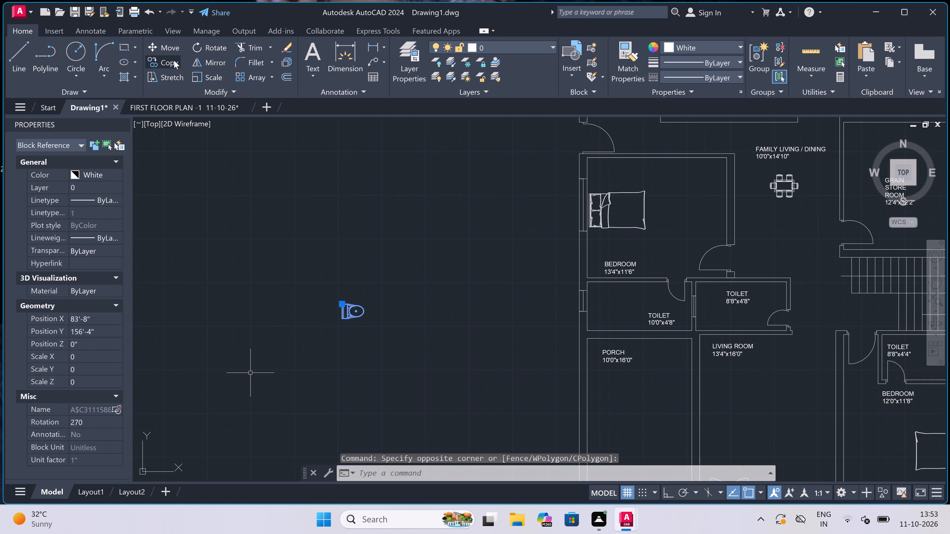
{"action": "left_click", "coordinate": [173, 60]}
{"action": "scroll", "coordinate": [337, 302], "scroll_direction": "up", "scroll_amount": 1}
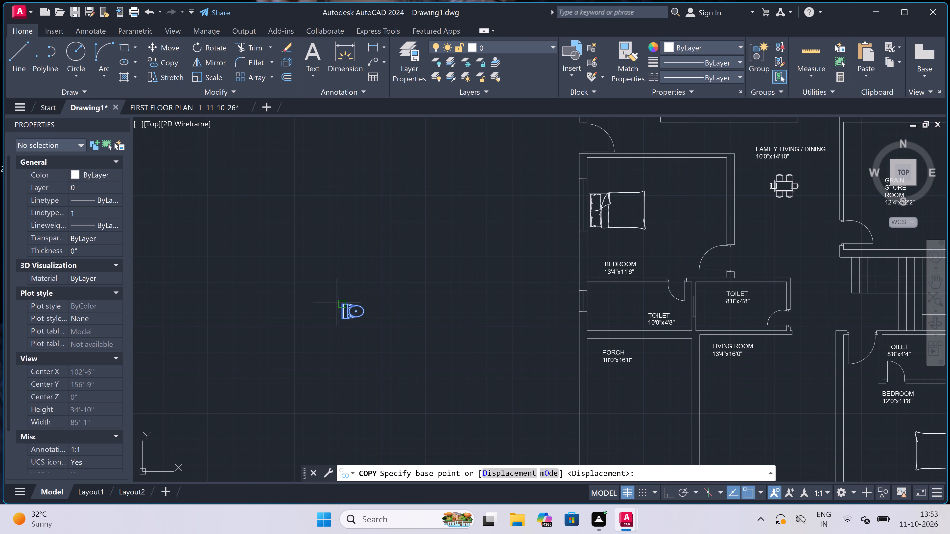
{"action": "scroll", "coordinate": [337, 302], "scroll_direction": "up", "scroll_amount": 2}
{"action": "left_click", "coordinate": [358, 341]}
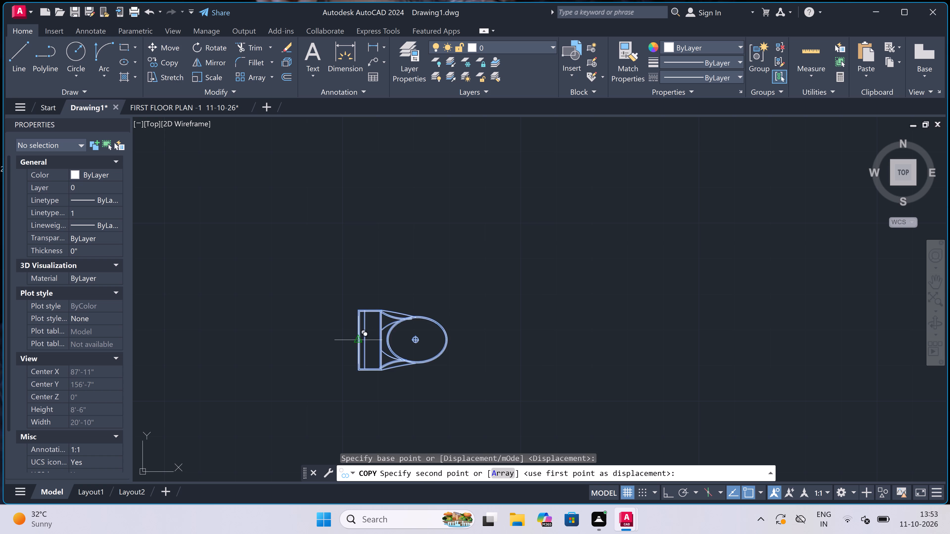
{"action": "scroll", "coordinate": [436, 363], "scroll_direction": "down", "scroll_amount": 4}
{"action": "scroll", "coordinate": [590, 352], "scroll_direction": "up", "scroll_amount": 2}
{"action": "scroll", "coordinate": [559, 360], "scroll_direction": "up", "scroll_amount": 3}
{"action": "left_click", "coordinate": [560, 358]}
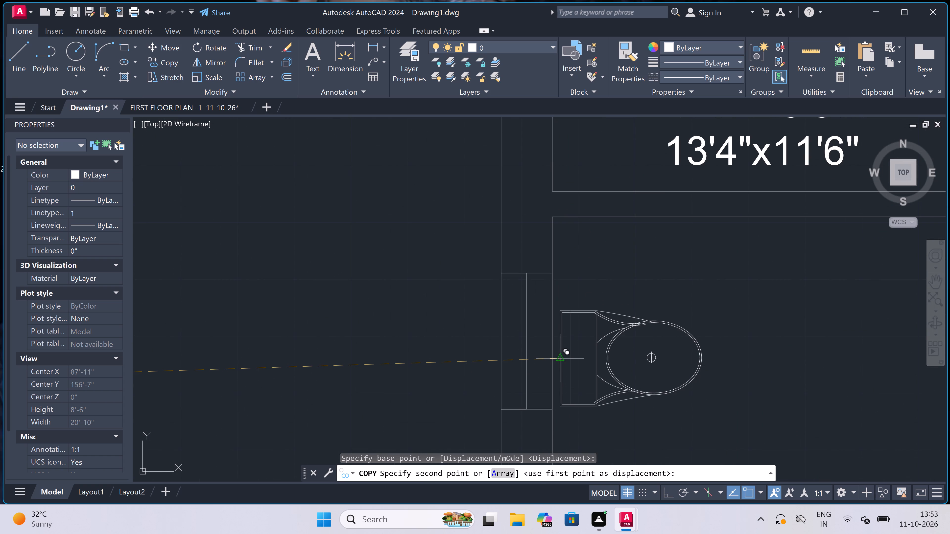
Place a second copy of the toilet fixture just inside the left wall of the 8'8"x4'8" toilet and end the copying.
{"action": "scroll", "coordinate": [426, 350], "scroll_direction": "down", "scroll_amount": 4}
{"action": "scroll", "coordinate": [626, 352], "scroll_direction": "up", "scroll_amount": 1}
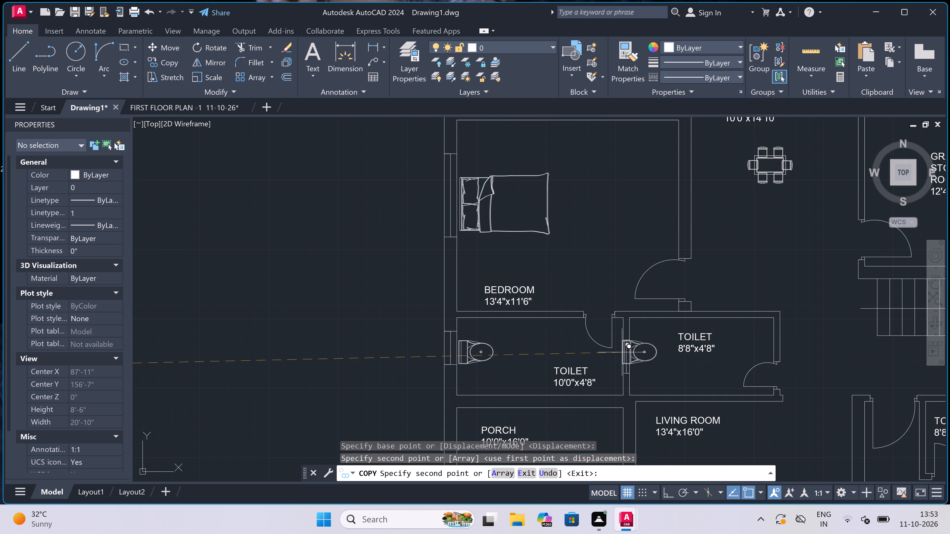
{"action": "scroll", "coordinate": [648, 367], "scroll_direction": "up", "scroll_amount": 3}
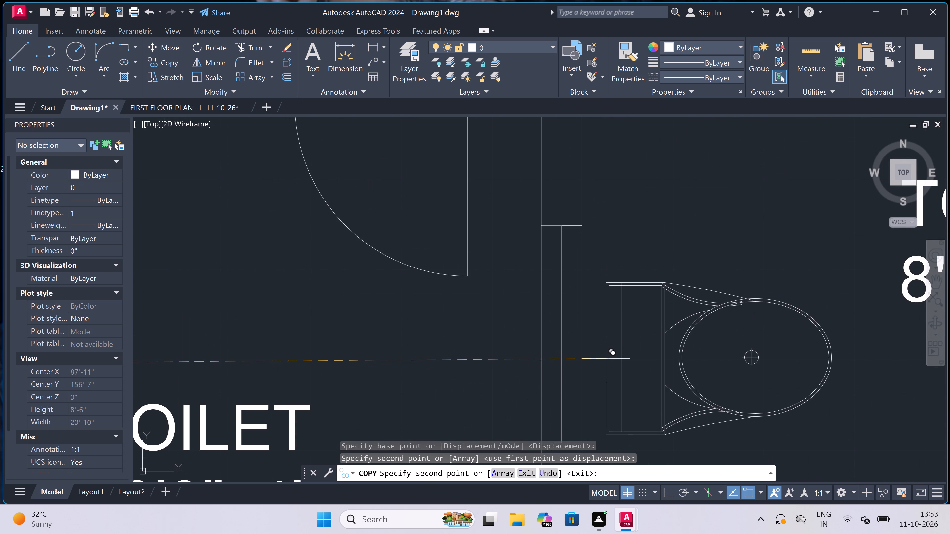
{"action": "left_click", "coordinate": [606, 359]}
{"action": "scroll", "coordinate": [428, 312], "scroll_direction": "down", "scroll_amount": 8}
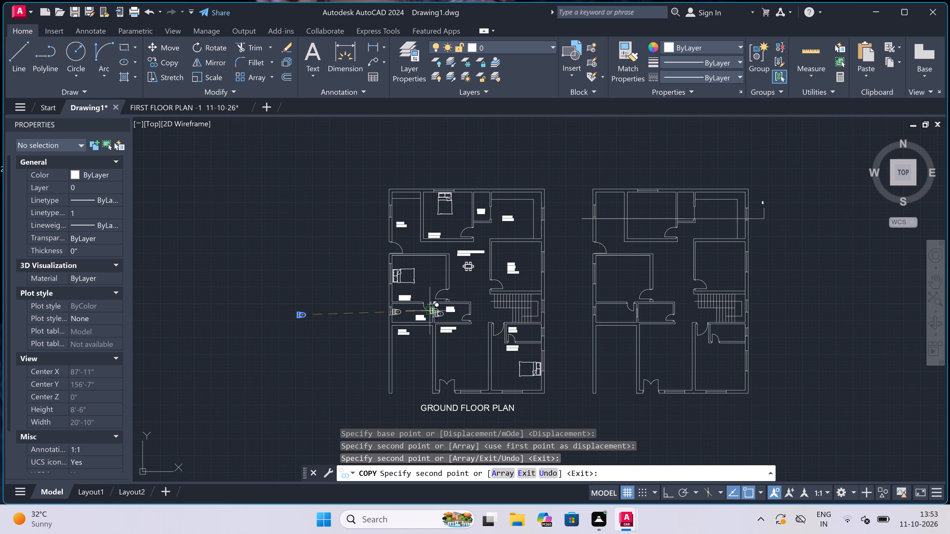
{"action": "scroll", "coordinate": [428, 312], "scroll_direction": "up", "scroll_amount": 1}
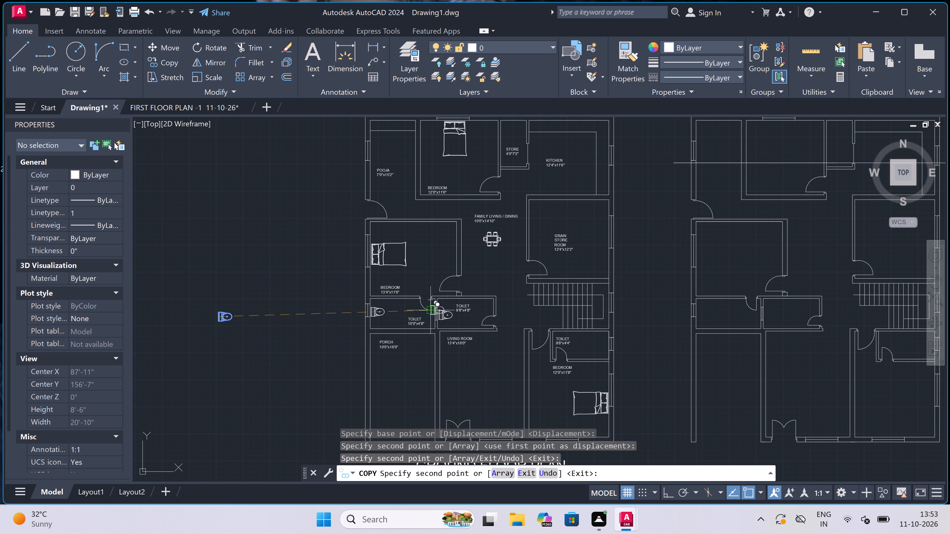
{"action": "key", "text": "Escape"}
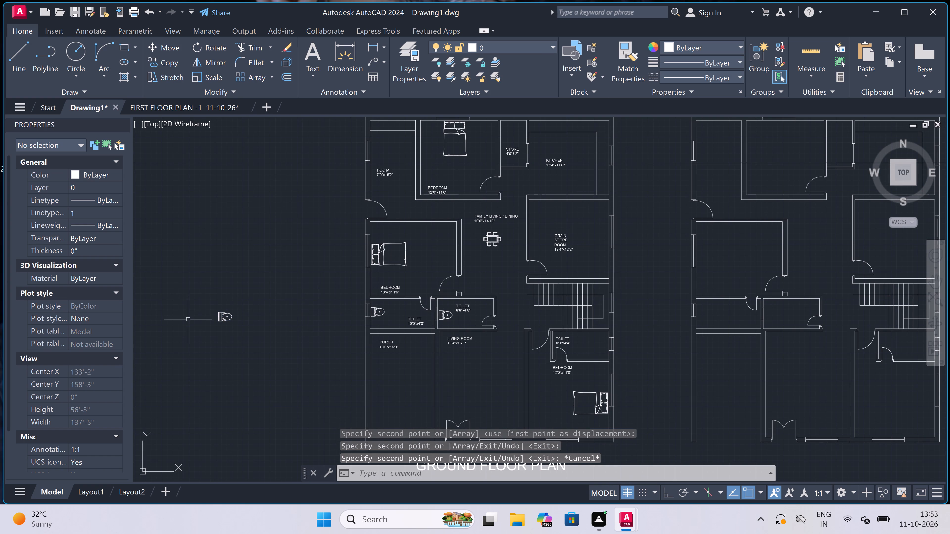
Rotate the source toilet fixture 180° about its bowl centre with Ortho on, so its tank faces right.
{"action": "scroll", "coordinate": [212, 313], "scroll_direction": "up", "scroll_amount": 2}
{"action": "scroll", "coordinate": [202, 363], "scroll_direction": "up", "scroll_amount": 2}
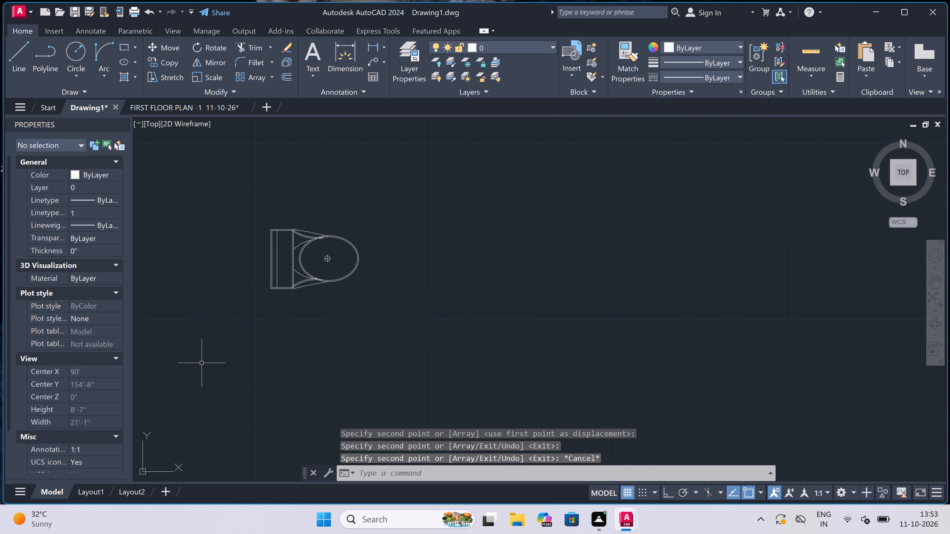
{"action": "left_click_drag", "start_coordinate": [302, 252], "coordinate": [300, 256]}
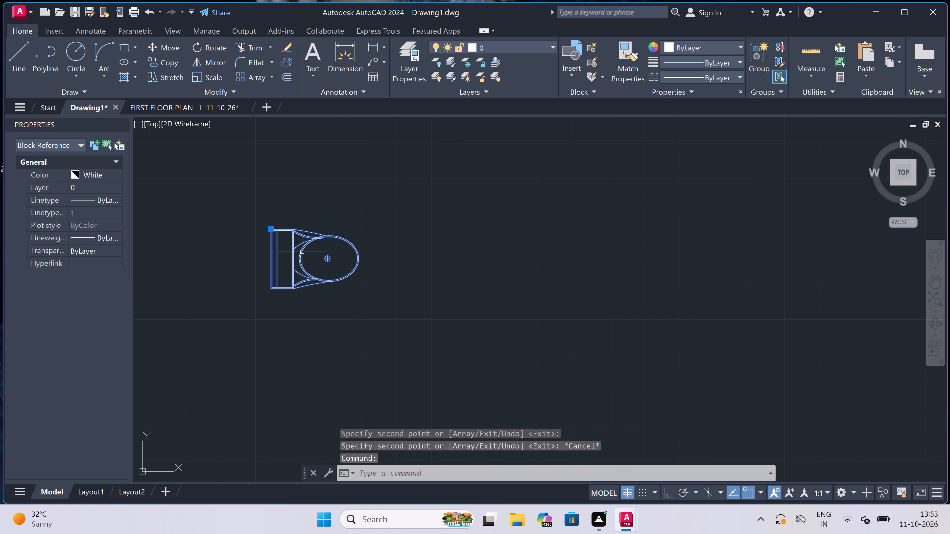
{"action": "left_click", "coordinate": [208, 43]}
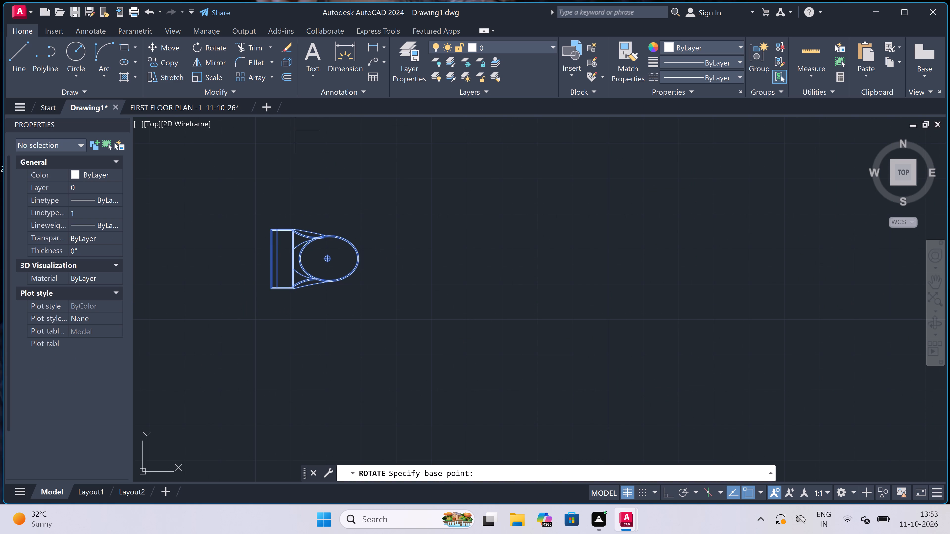
{"action": "left_click", "coordinate": [329, 258]}
{"action": "key", "text": "F8"}
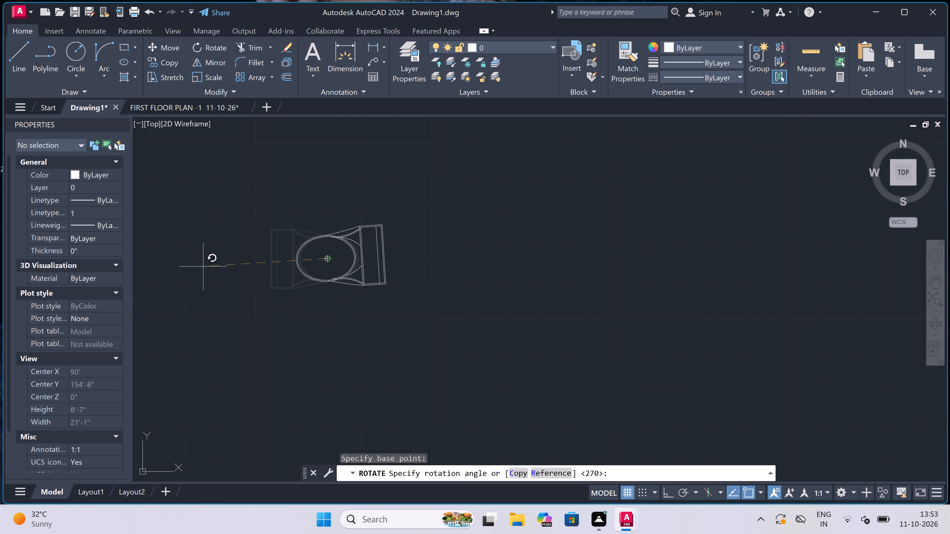
{"action": "left_click", "coordinate": [236, 266]}
Move the rotated toilet fixture from its tank-back midpoint, with Ortho off, to just inside the right-wall window of the 8'8"x4'4" toilet.
{"action": "left_click", "coordinate": [378, 241]}
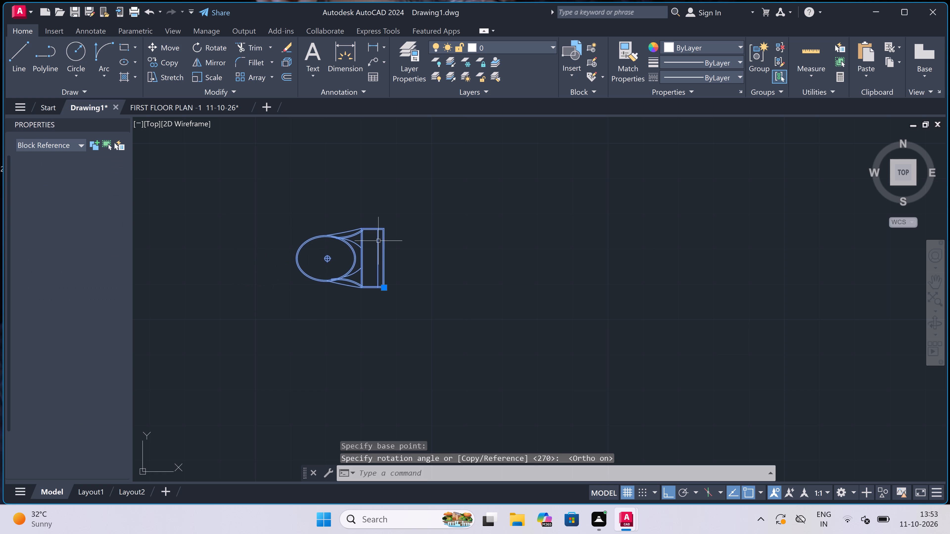
{"action": "left_click", "coordinate": [167, 45]}
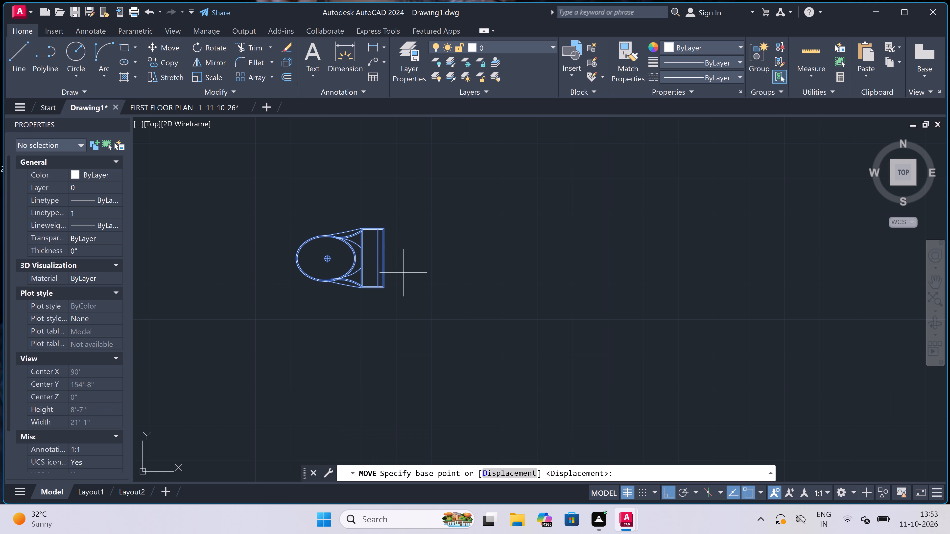
{"action": "left_click", "coordinate": [384, 258]}
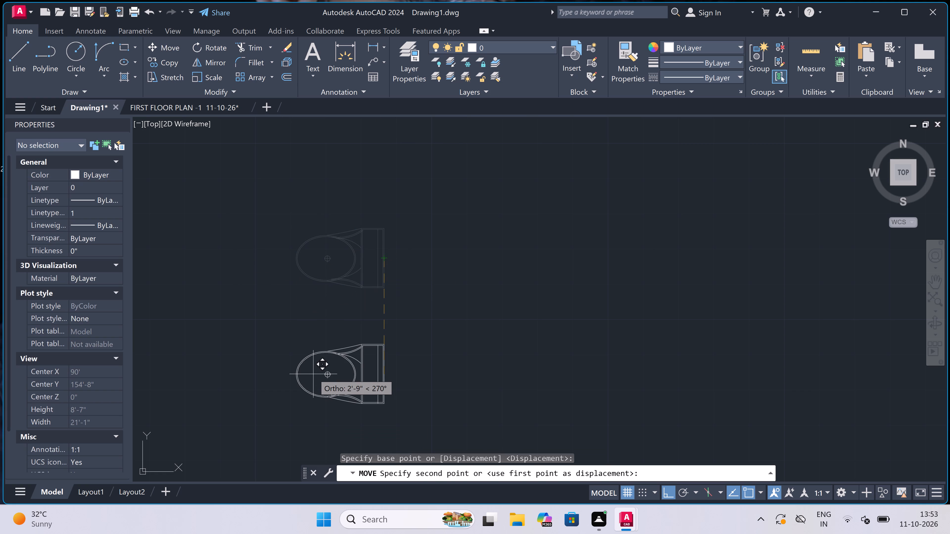
{"action": "key", "text": "F8"}
{"action": "scroll", "coordinate": [323, 338], "scroll_direction": "down", "scroll_amount": 6}
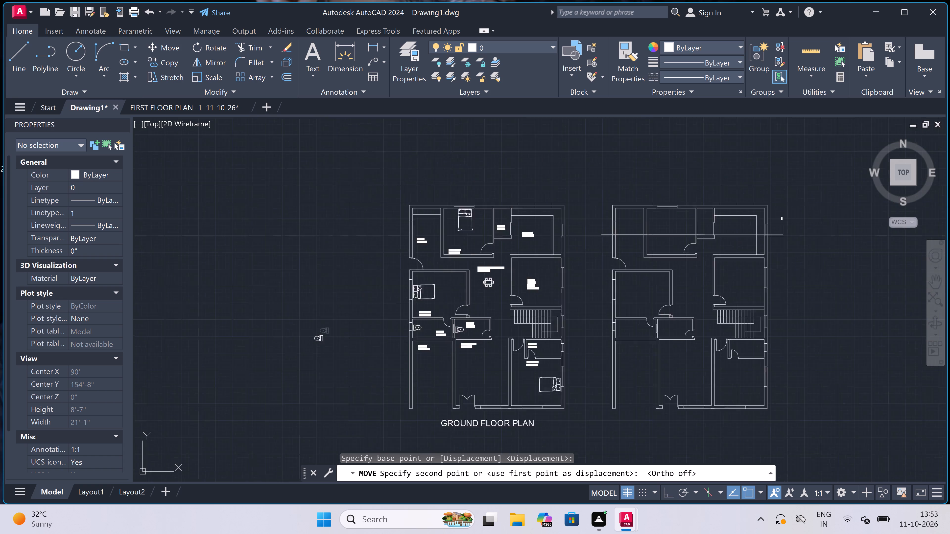
{"action": "scroll", "coordinate": [436, 335], "scroll_direction": "up", "scroll_amount": 1}
{"action": "scroll", "coordinate": [499, 348], "scroll_direction": "up", "scroll_amount": 3}
{"action": "scroll", "coordinate": [461, 368], "scroll_direction": "up", "scroll_amount": 3}
{"action": "scroll", "coordinate": [499, 335], "scroll_direction": "up", "scroll_amount": 2}
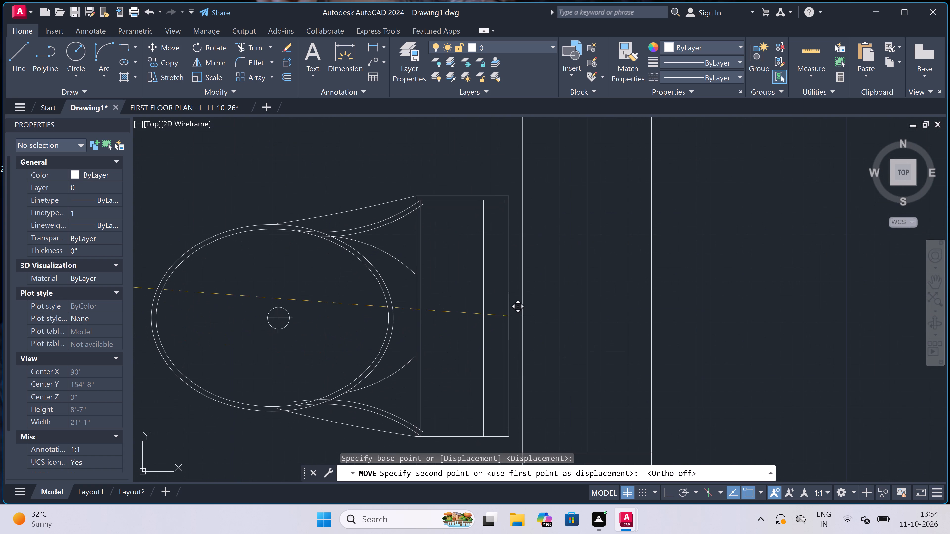
{"action": "left_click", "coordinate": [512, 307]}
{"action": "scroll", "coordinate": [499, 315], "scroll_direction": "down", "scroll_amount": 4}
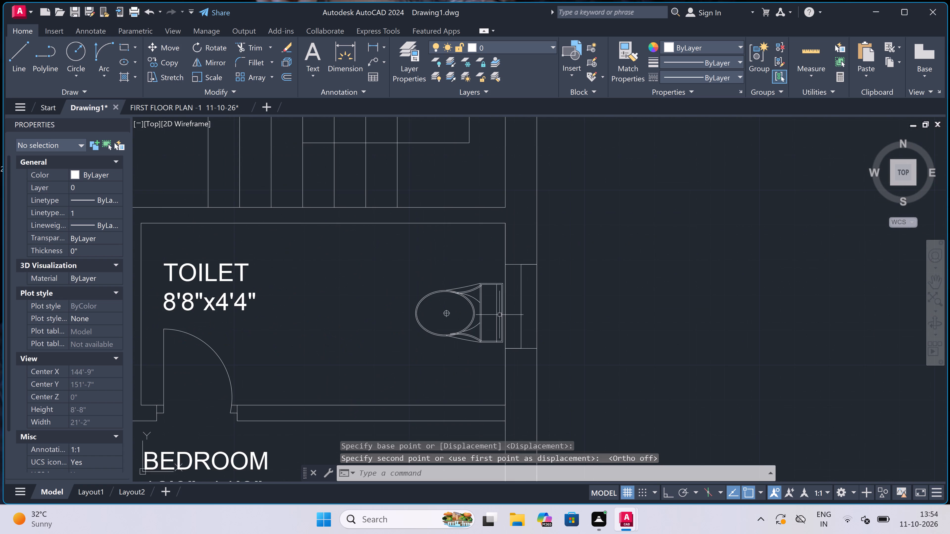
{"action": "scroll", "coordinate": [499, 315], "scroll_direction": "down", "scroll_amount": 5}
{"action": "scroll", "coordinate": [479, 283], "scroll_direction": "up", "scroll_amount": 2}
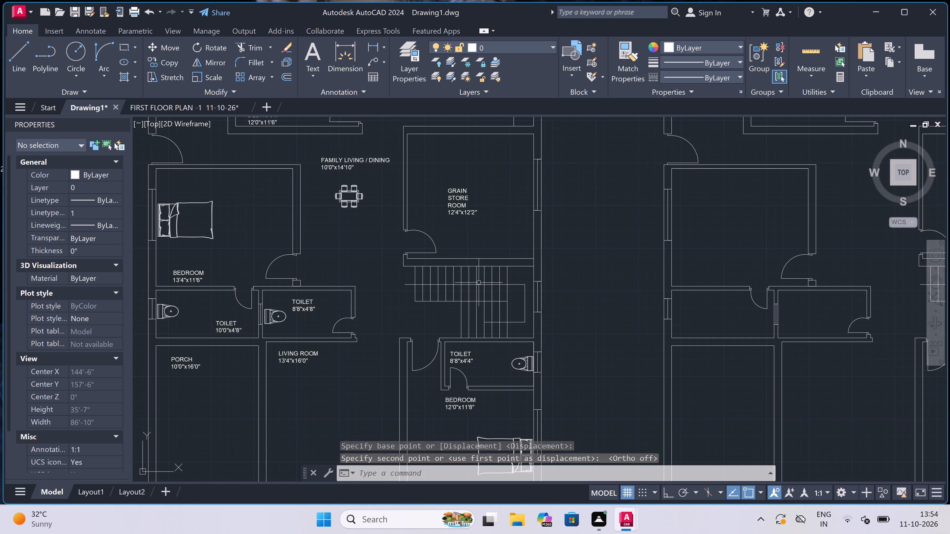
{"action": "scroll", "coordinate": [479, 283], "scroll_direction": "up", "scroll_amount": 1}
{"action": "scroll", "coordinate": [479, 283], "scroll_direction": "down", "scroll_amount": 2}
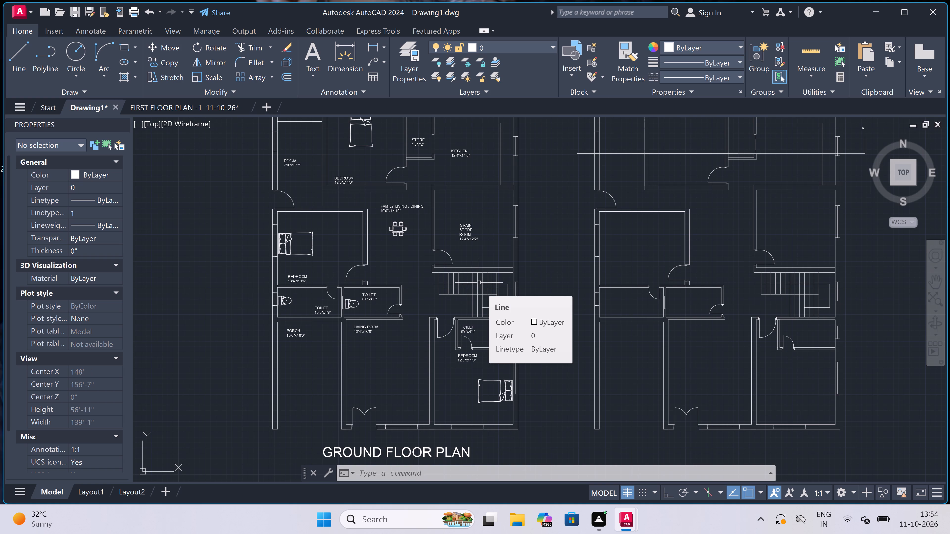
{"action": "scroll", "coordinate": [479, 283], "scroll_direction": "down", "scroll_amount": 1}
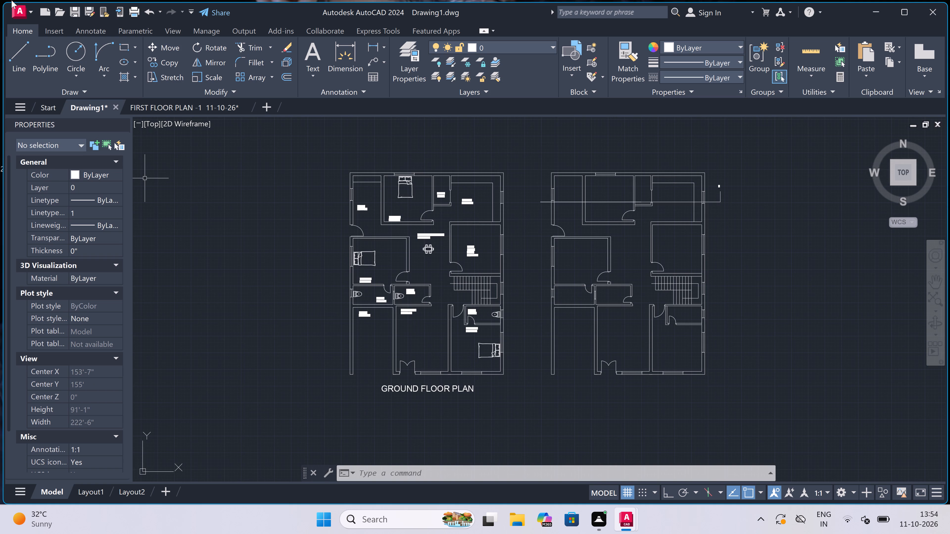
Open the recent drawing living_room_furniture (1).dwg.
{"action": "left_click", "coordinate": [19, 9]}
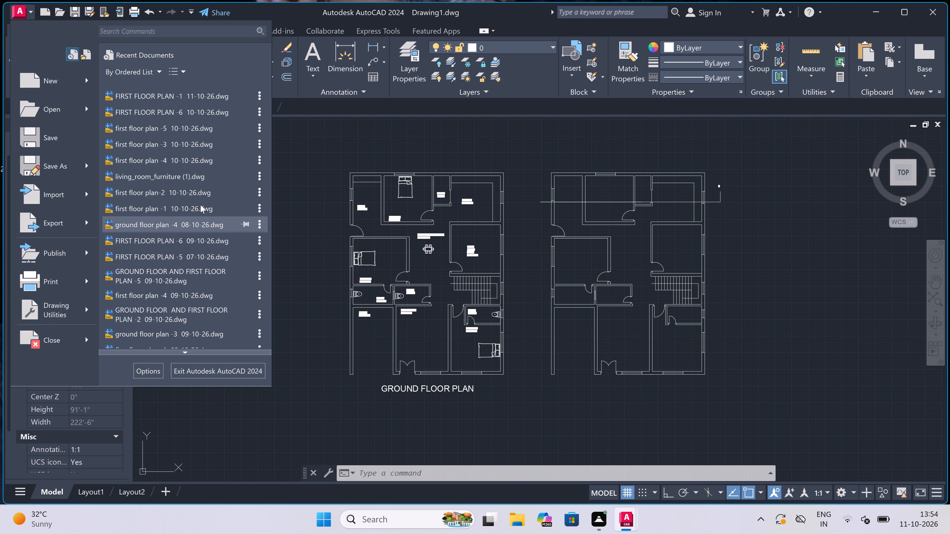
{"action": "double_click", "coordinate": [201, 179]}
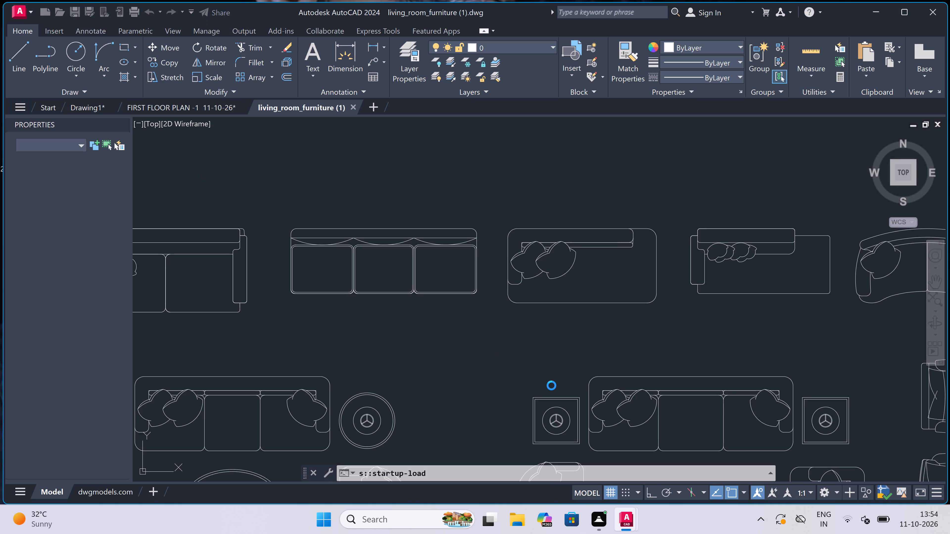
Copy the seating group with the three-seat sofa, two round side tables, two armchairs and oval table to the clipboard.
{"action": "scroll", "coordinate": [500, 302], "scroll_direction": "down", "scroll_amount": 4}
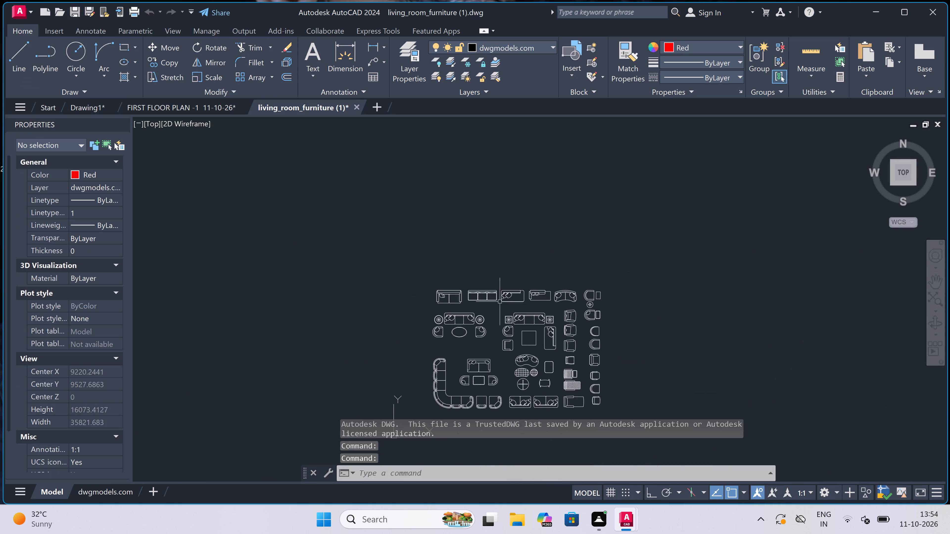
{"action": "scroll", "coordinate": [493, 323], "scroll_direction": "up", "scroll_amount": 3}
{"action": "left_click", "coordinate": [497, 276]}
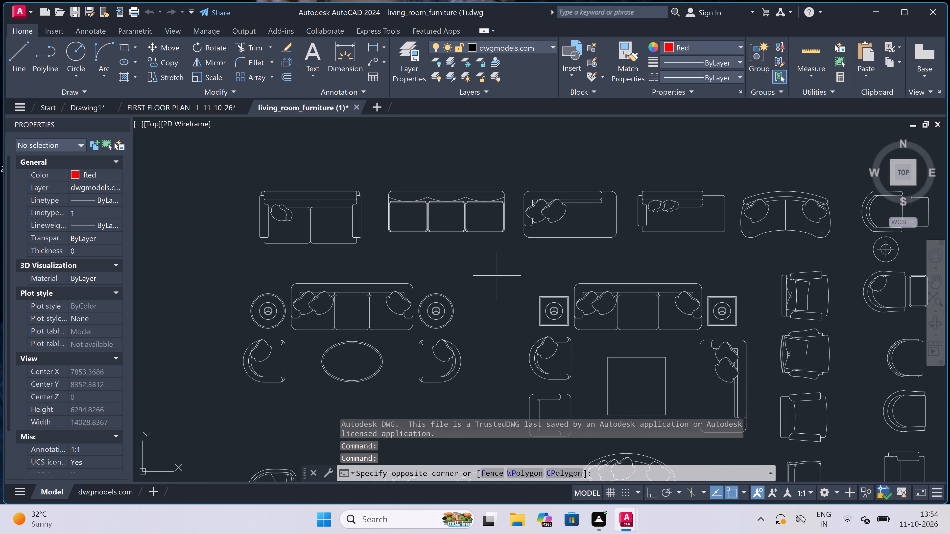
{"action": "left_click", "coordinate": [216, 395]}
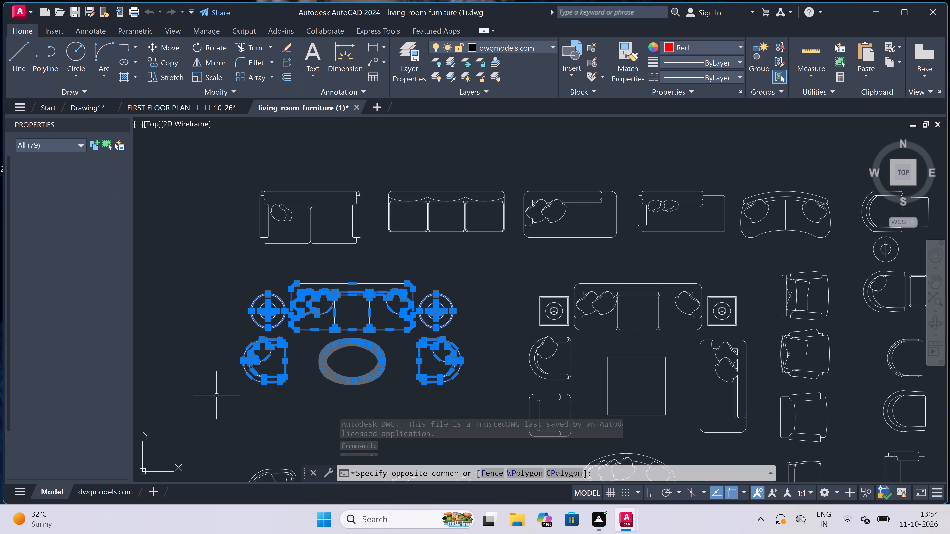
{"action": "key", "text": "ctrl+c"}
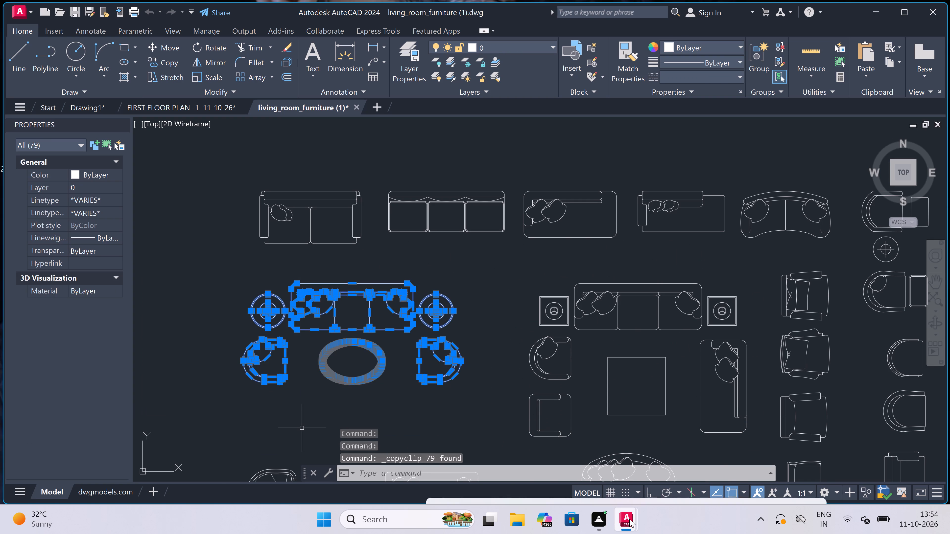
Switch back to Drawing1 and paste the seating group in the empty space beyond the right-hand plan.
{"action": "left_click", "coordinate": [492, 459]}
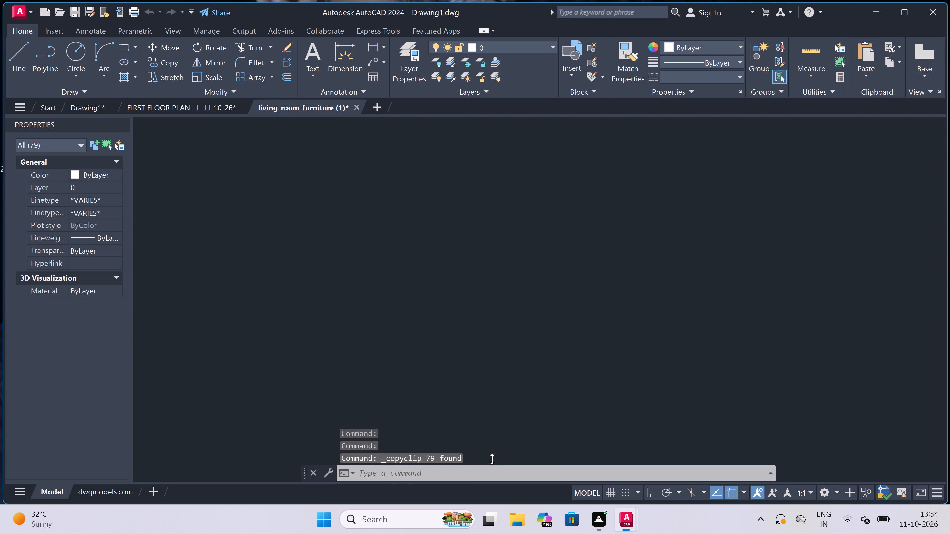
{"action": "key", "text": "ctrl+v"}
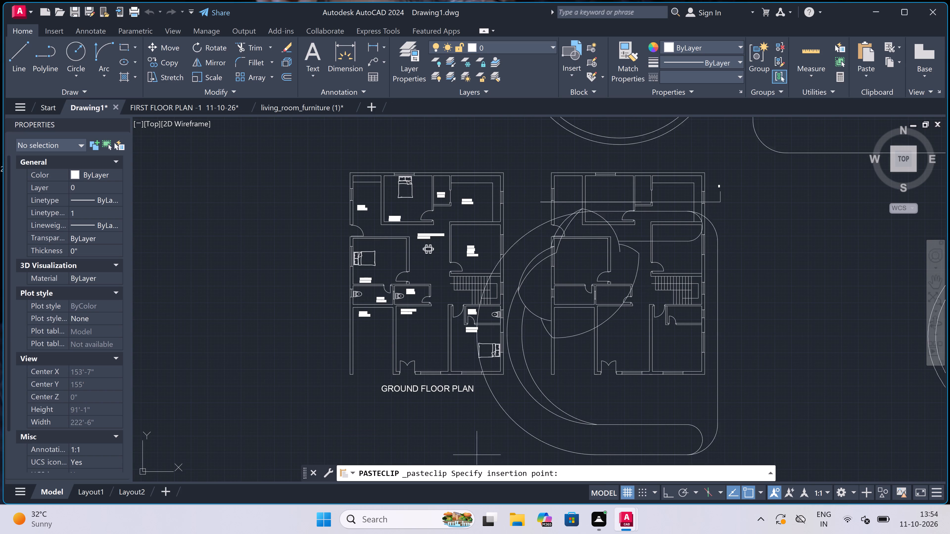
{"action": "scroll", "coordinate": [296, 291], "scroll_direction": "down", "scroll_amount": 5}
{"action": "scroll", "coordinate": [345, 298], "scroll_direction": "up", "scroll_amount": 3}
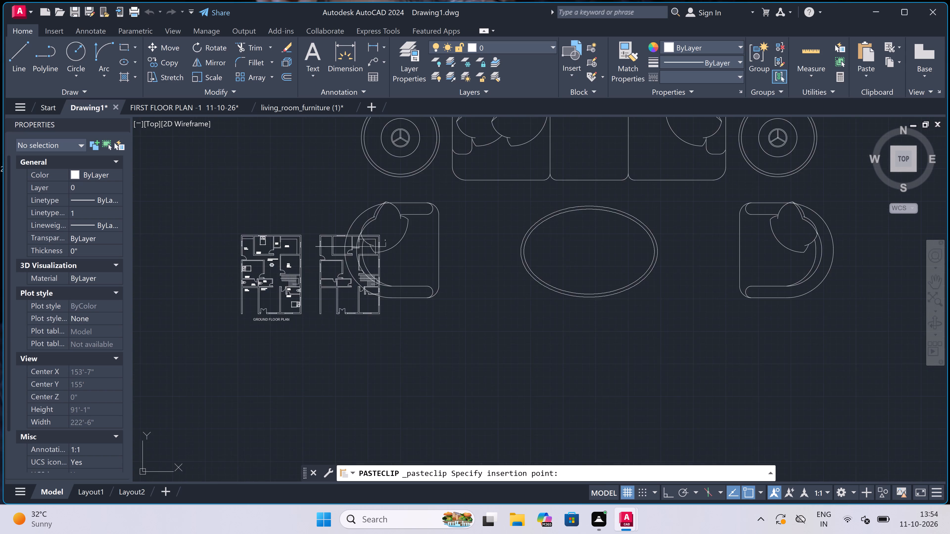
{"action": "scroll", "coordinate": [379, 309], "scroll_direction": "down", "scroll_amount": 3}
{"action": "scroll", "coordinate": [435, 333], "scroll_direction": "up", "scroll_amount": 3}
{"action": "left_click", "coordinate": [381, 344]}
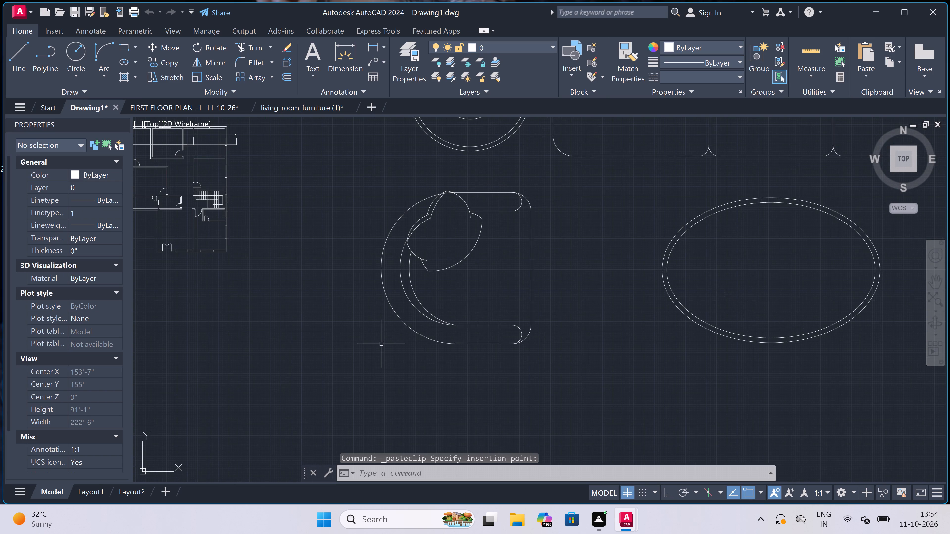
Scale the whole oversized seating group down freehand, using a base point on its left round side table.
{"action": "scroll", "coordinate": [325, 358], "scroll_direction": "down", "scroll_amount": 3}
{"action": "left_click_drag", "start_coordinate": [607, 240], "coordinate": [602, 248]}
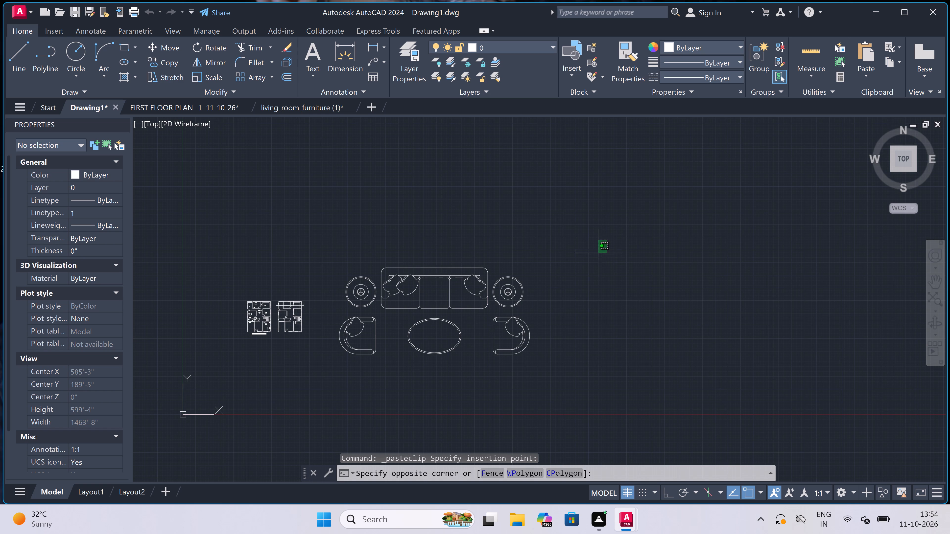
{"action": "scroll", "coordinate": [354, 381], "scroll_direction": "up", "scroll_amount": 1}
{"action": "left_click", "coordinate": [293, 381]}
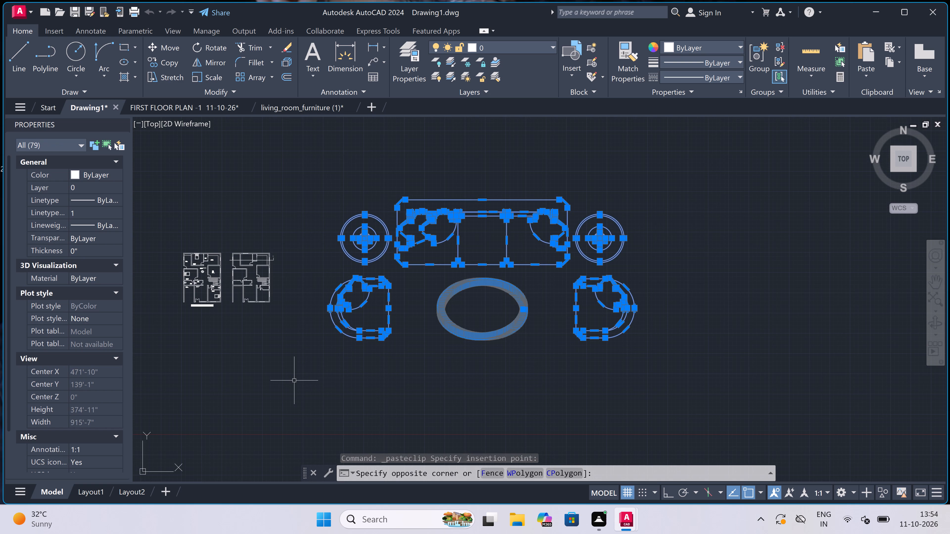
{"action": "left_click", "coordinate": [200, 72]}
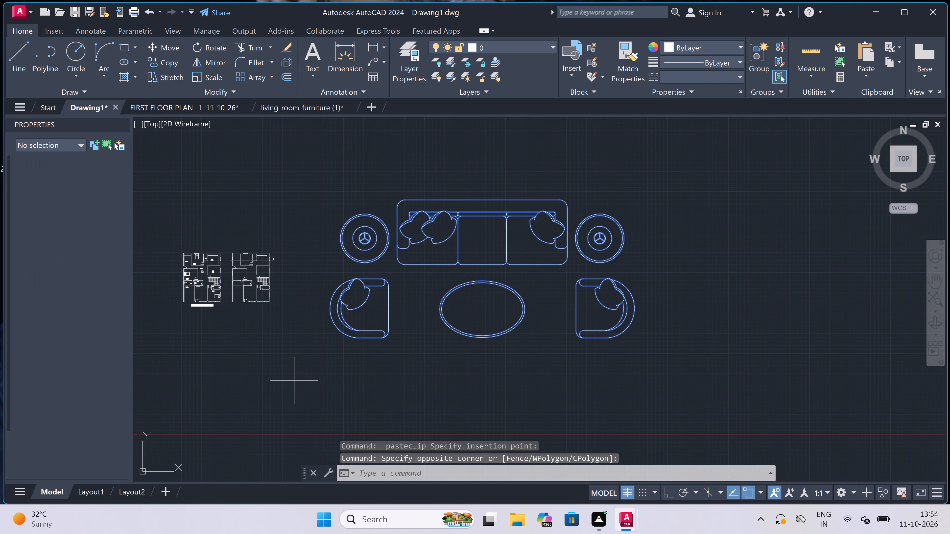
{"action": "left_click", "coordinate": [360, 246]}
{"action": "scroll", "coordinate": [360, 244], "scroll_direction": "up", "scroll_amount": 4}
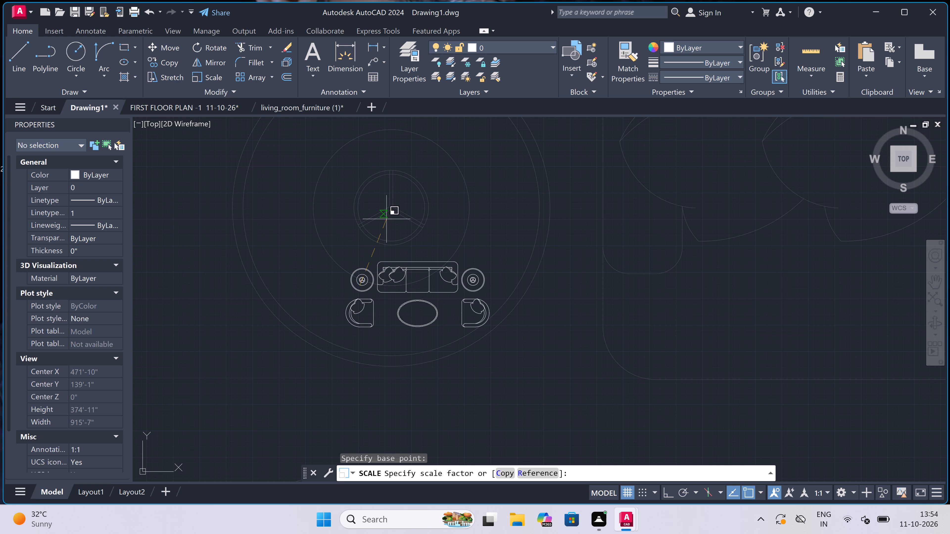
{"action": "left_click", "coordinate": [378, 238]}
Move the reduced seating group by its oval table to the empty space left of the ground floor plan's porch.
{"action": "left_click", "coordinate": [493, 234]}
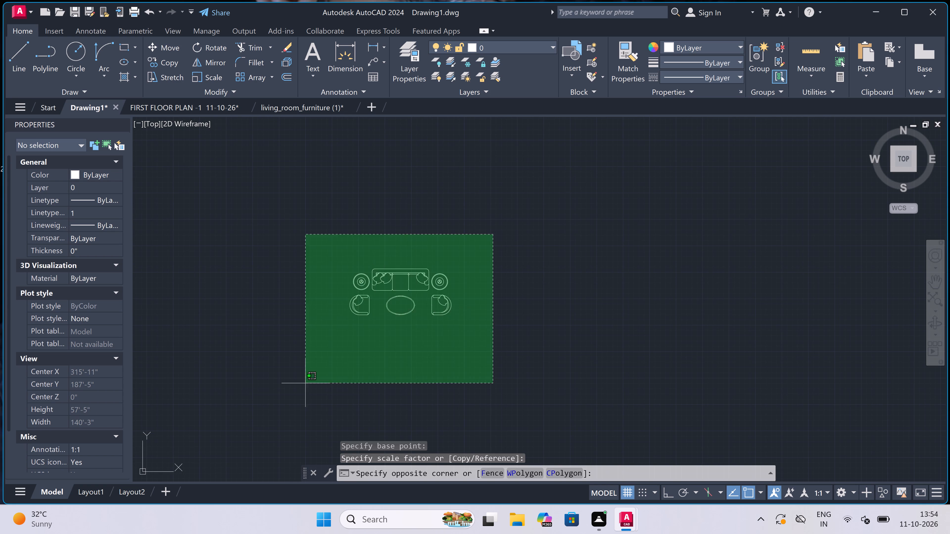
{"action": "left_click", "coordinate": [305, 383]}
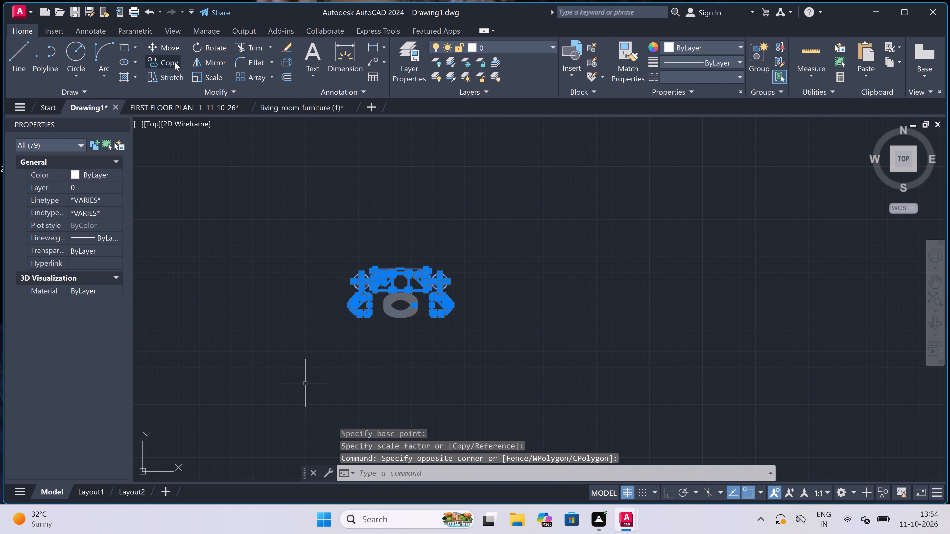
{"action": "left_click", "coordinate": [165, 46]}
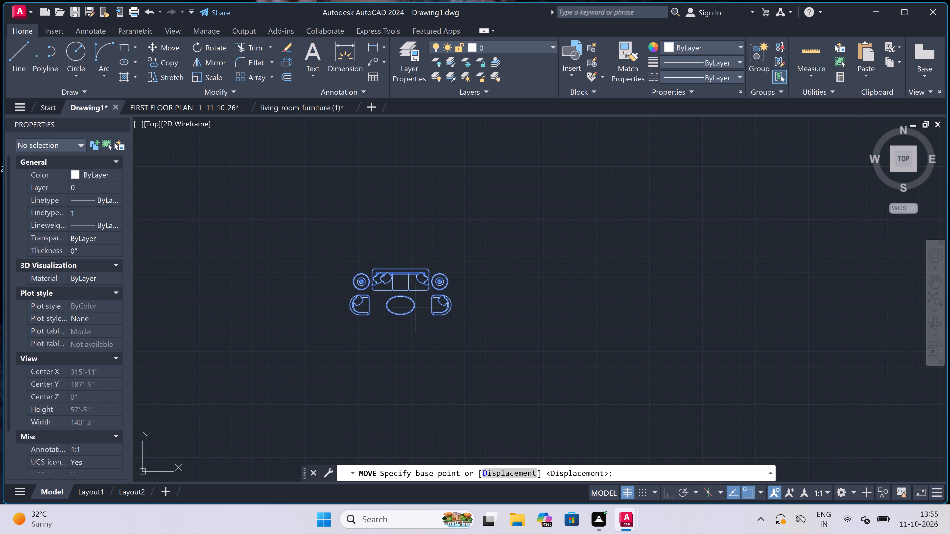
{"action": "left_click", "coordinate": [404, 310]}
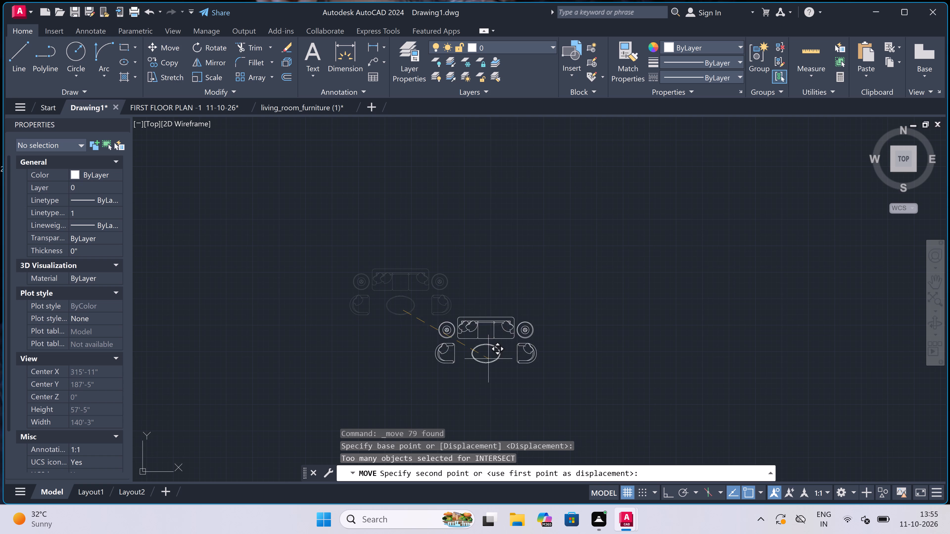
{"action": "scroll", "coordinate": [497, 286], "scroll_direction": "down", "scroll_amount": 5}
{"action": "scroll", "coordinate": [157, 374], "scroll_direction": "up", "scroll_amount": 4}
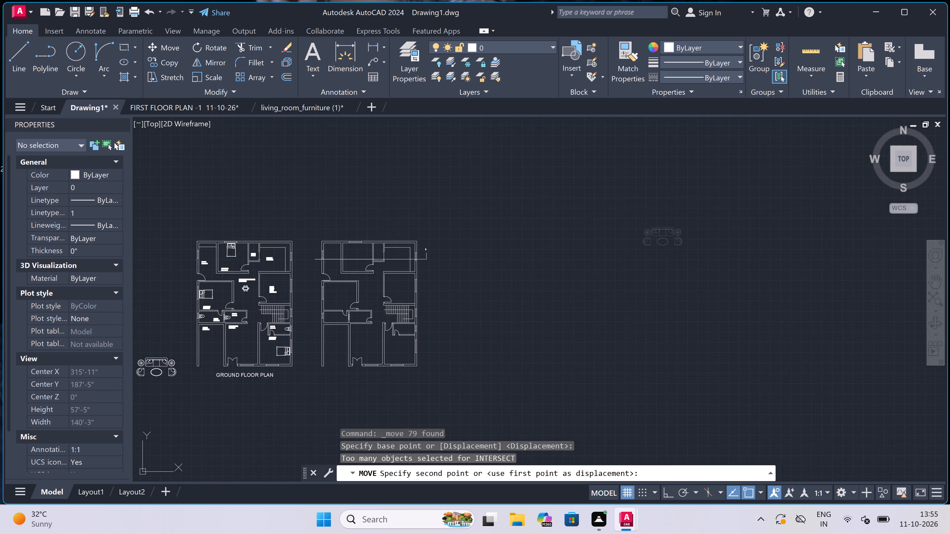
{"action": "scroll", "coordinate": [199, 346], "scroll_direction": "down", "scroll_amount": 4}
{"action": "scroll", "coordinate": [177, 321], "scroll_direction": "up", "scroll_amount": 4}
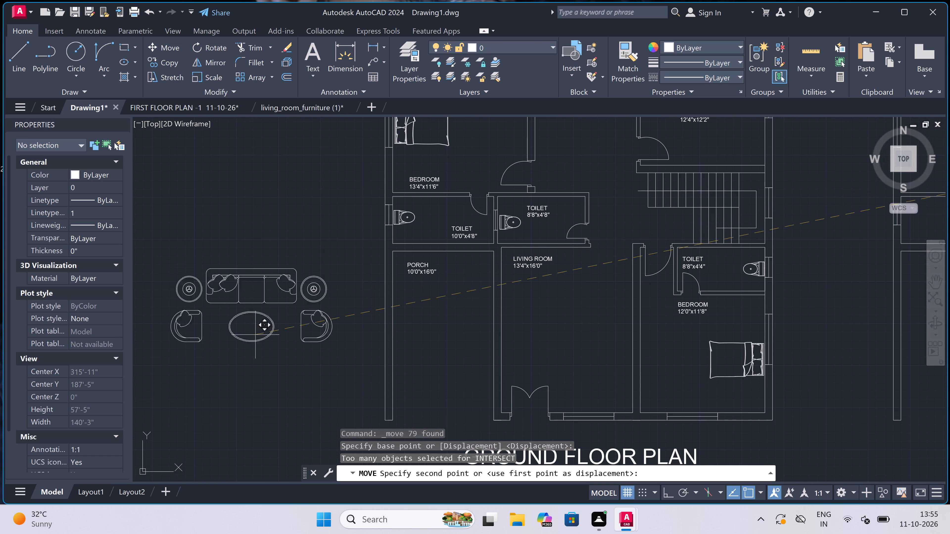
{"action": "left_click", "coordinate": [264, 367]}
{"action": "scroll", "coordinate": [475, 318], "scroll_direction": "down", "scroll_amount": 3}
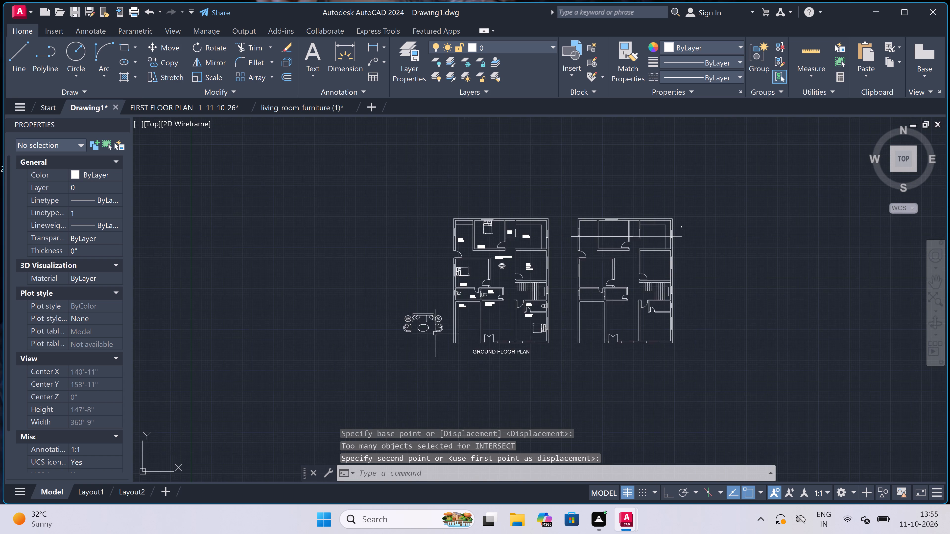
Scale the seating group down further about its oval table, freehand, to a size that suits the 13'4"x16'0" living room.
{"action": "scroll", "coordinate": [435, 333], "scroll_direction": "up", "scroll_amount": 3}
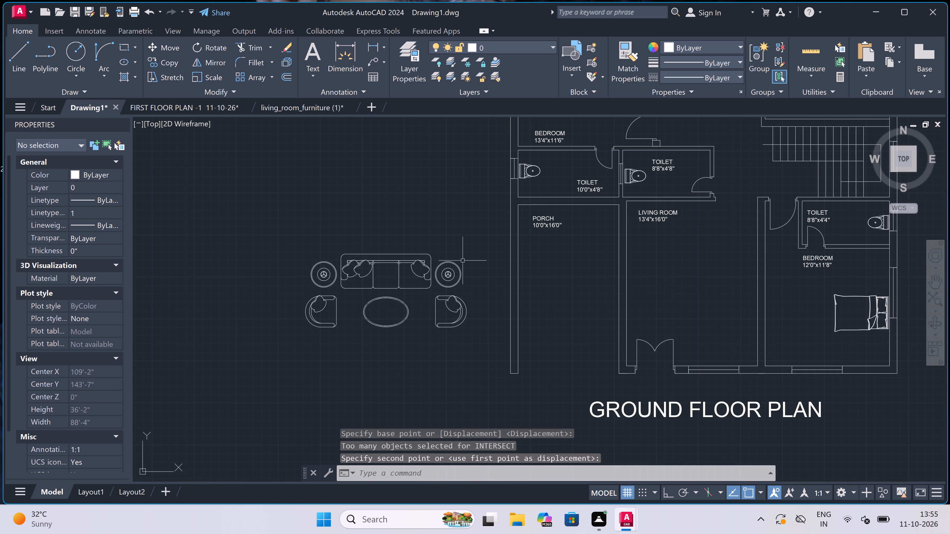
{"action": "left_click_drag", "start_coordinate": [475, 226], "coordinate": [470, 232]}
{"action": "left_click", "coordinate": [272, 340]}
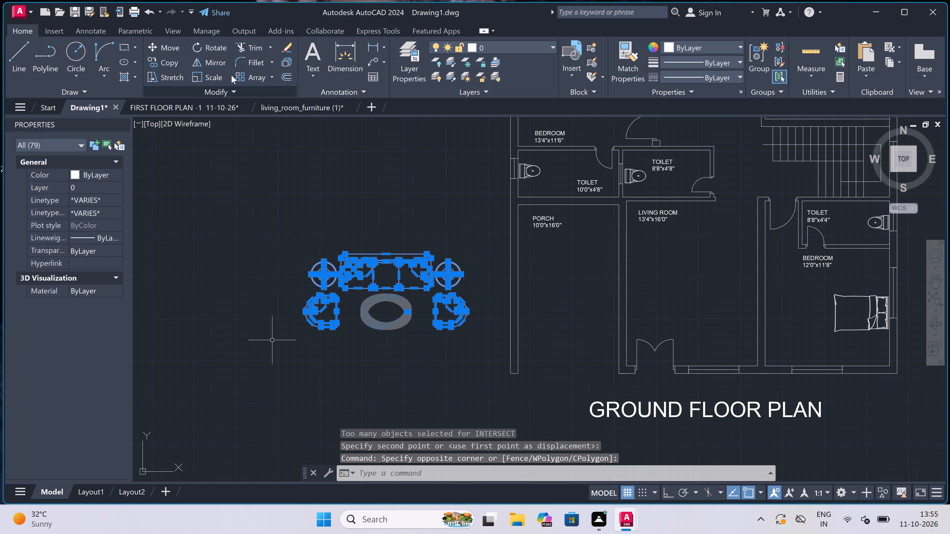
{"action": "left_click", "coordinate": [213, 77]}
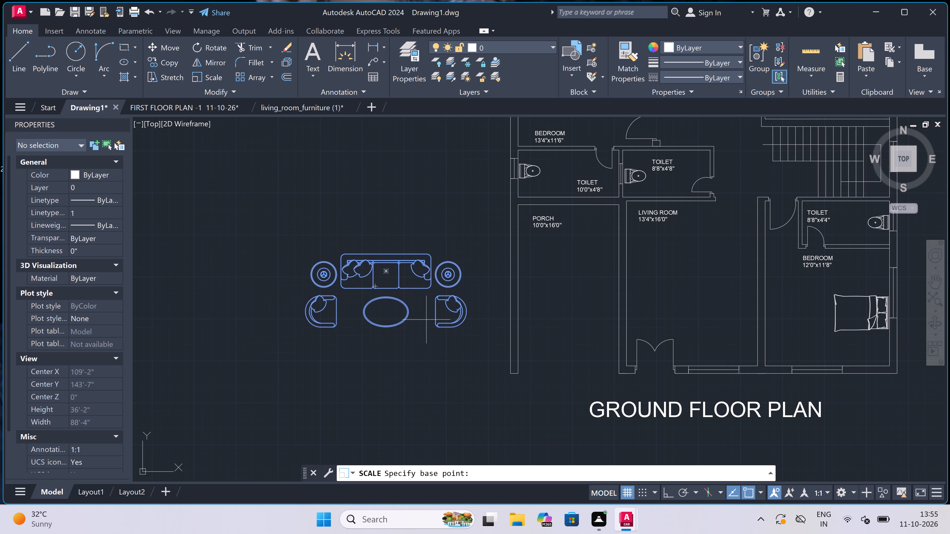
{"action": "left_click", "coordinate": [389, 313]}
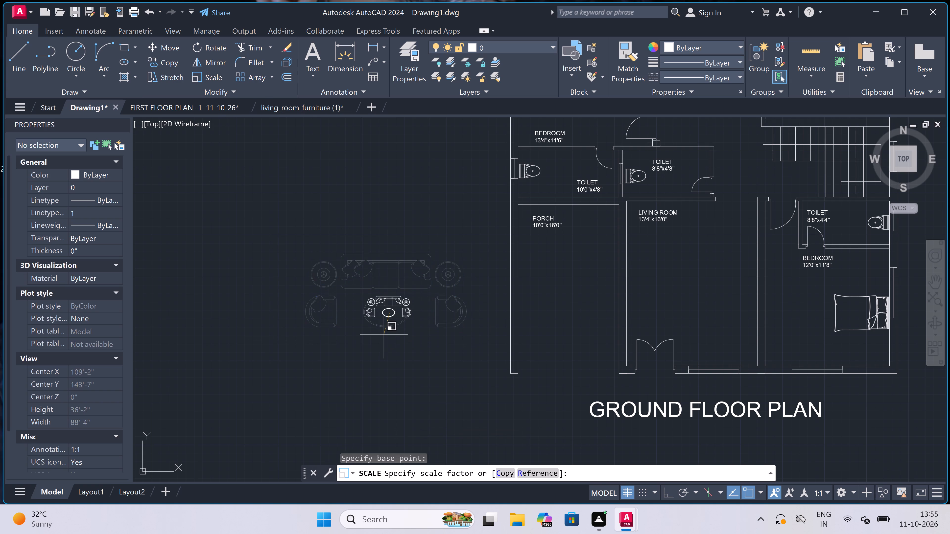
{"action": "left_click", "coordinate": [374, 363]}
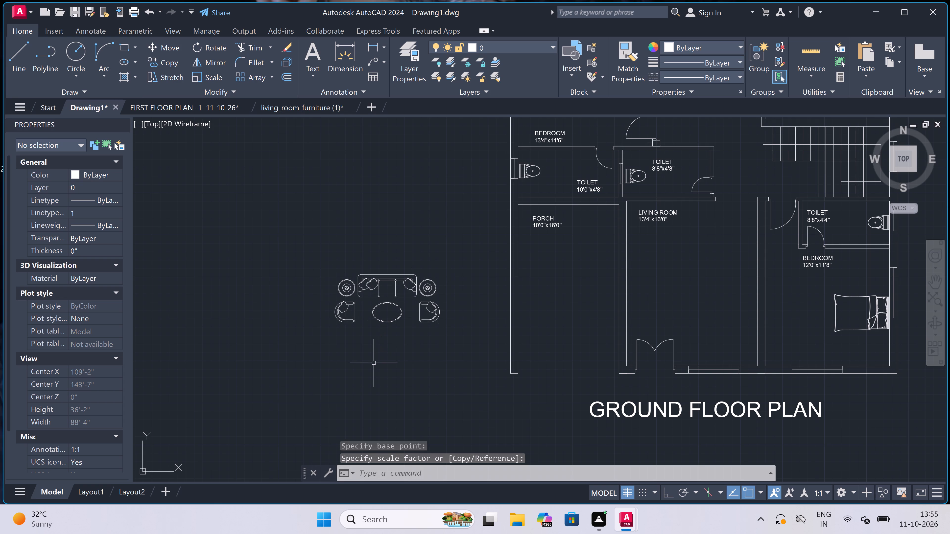
Rotate the seating group 270° about a point on the sofa with Ortho on, standing the sofa upright with its back facing right.
{"action": "left_click_drag", "start_coordinate": [471, 262], "coordinate": [465, 269]}
{"action": "left_click", "coordinate": [300, 343]}
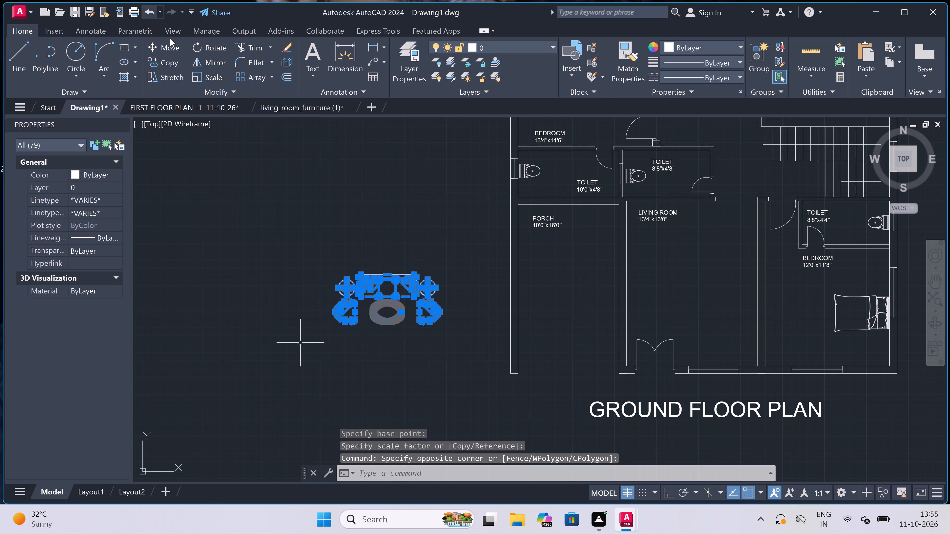
{"action": "left_click", "coordinate": [210, 44]}
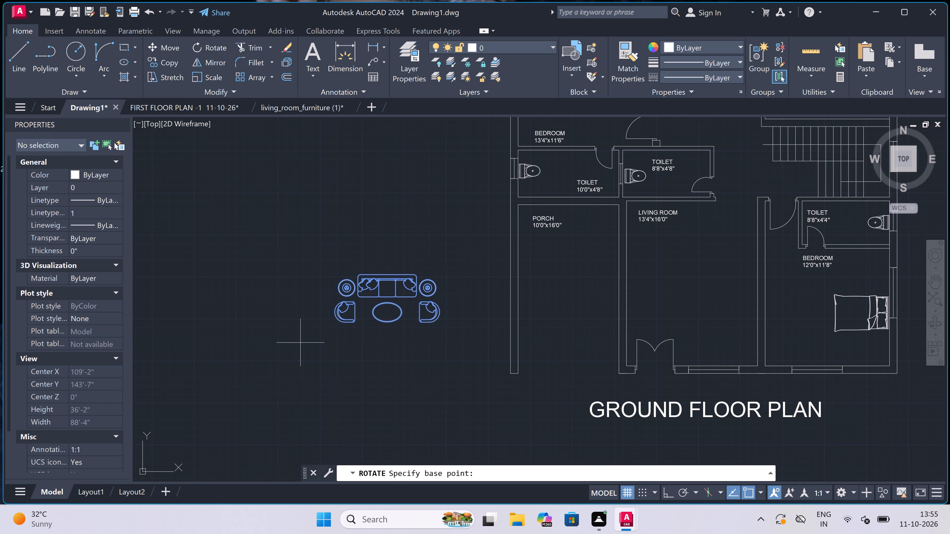
{"action": "left_click", "coordinate": [387, 283]}
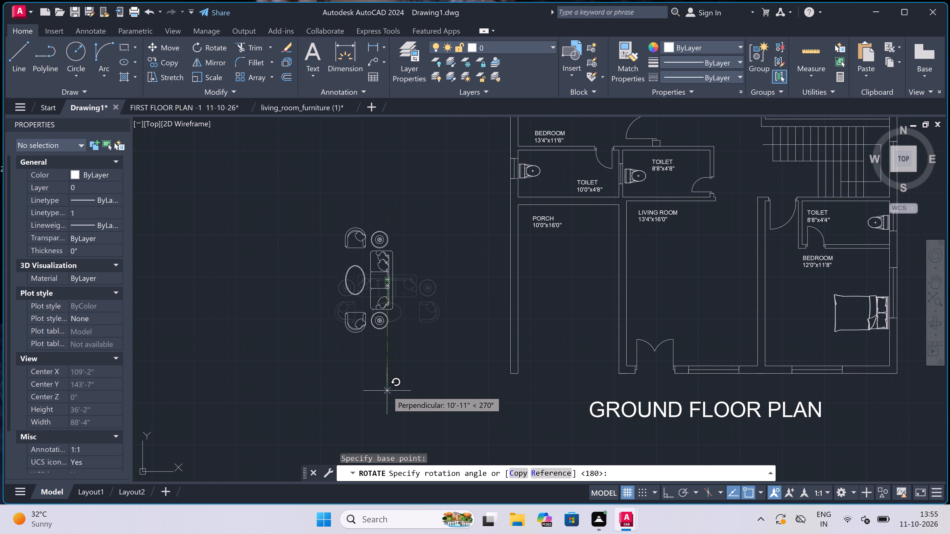
{"action": "key", "text": "F8"}
{"action": "left_click", "coordinate": [384, 350]}
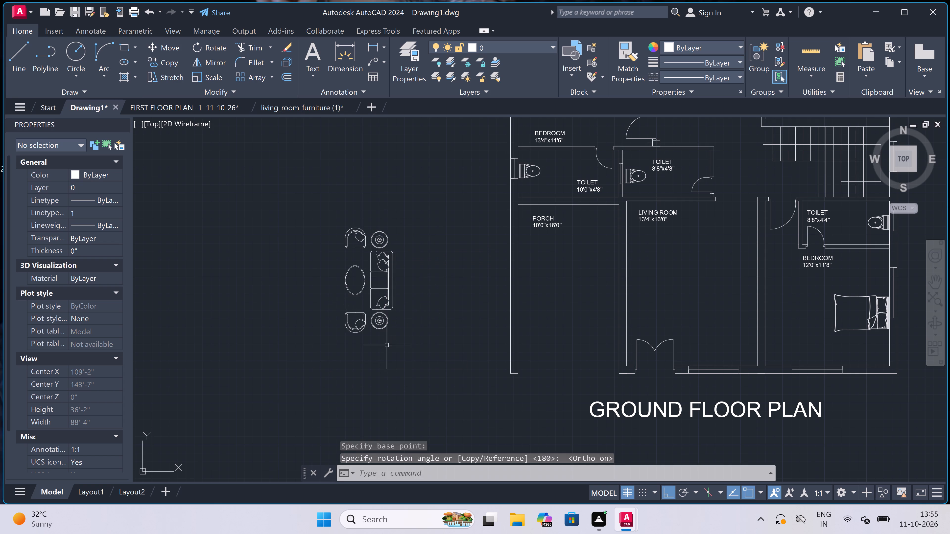
Move the rotated seating group by the middle of the sofa's back straight across onto the living room's right-hand wall.
{"action": "left_click_drag", "start_coordinate": [403, 209], "coordinate": [404, 212]}
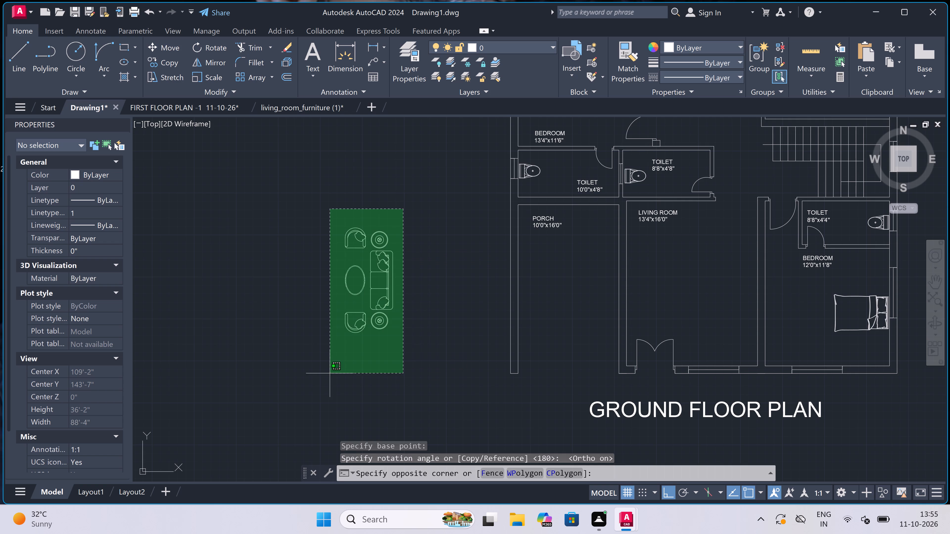
{"action": "left_click", "coordinate": [326, 394]}
{"action": "left_click", "coordinate": [166, 43]}
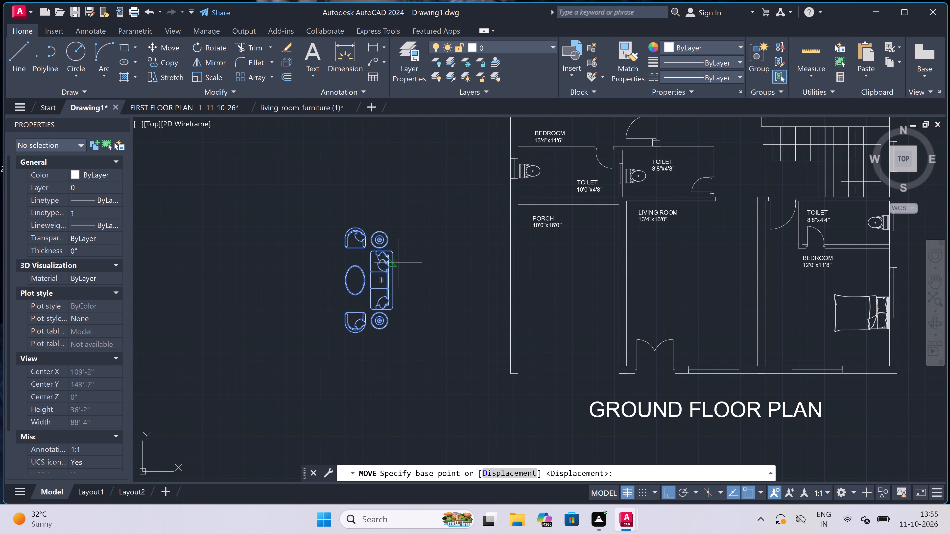
{"action": "left_click", "coordinate": [396, 279]}
{"action": "scroll", "coordinate": [373, 347], "scroll_direction": "down", "scroll_amount": 4}
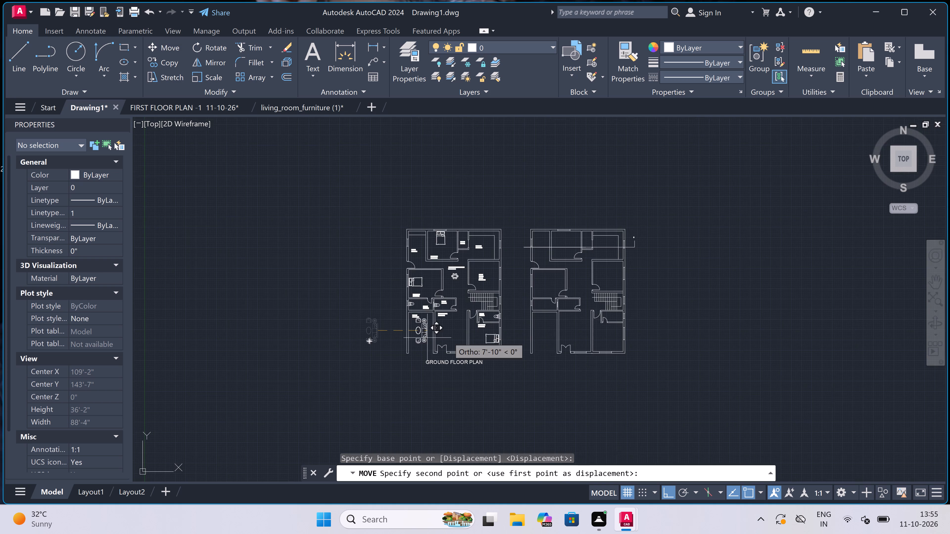
{"action": "scroll", "coordinate": [509, 336], "scroll_direction": "up", "scroll_amount": 2}
{"action": "scroll", "coordinate": [388, 328], "scroll_direction": "up", "scroll_amount": 3}
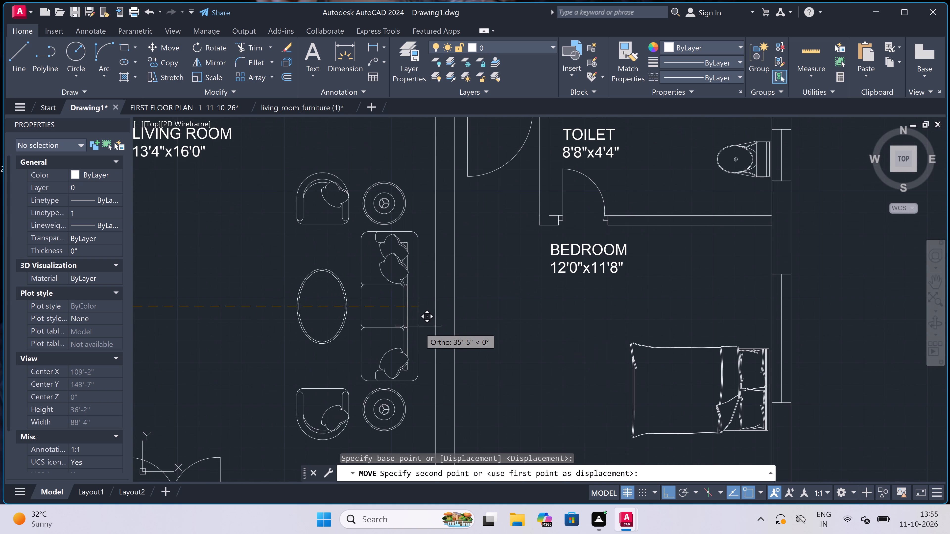
{"action": "scroll", "coordinate": [421, 330], "scroll_direction": "up", "scroll_amount": 1}
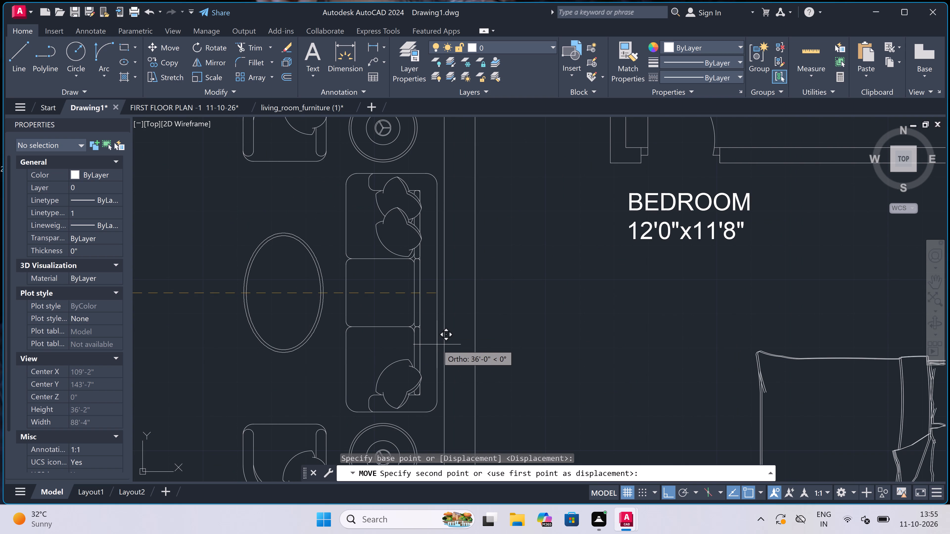
{"action": "left_click", "coordinate": [437, 345]}
Open the car drawing audi_1 from the recent documents.
{"action": "scroll", "coordinate": [413, 318], "scroll_direction": "down", "scroll_amount": 6}
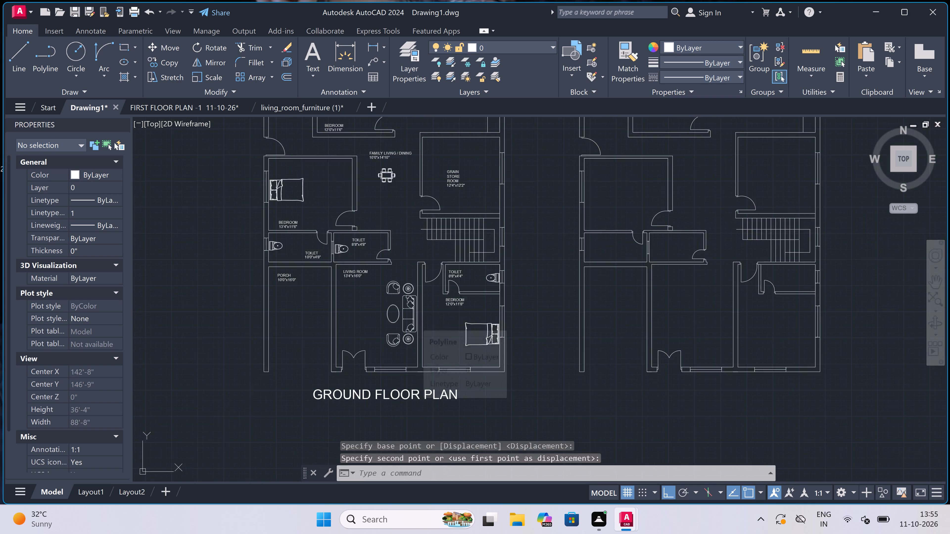
{"action": "scroll", "coordinate": [413, 318], "scroll_direction": "down", "scroll_amount": 1}
{"action": "scroll", "coordinate": [409, 251], "scroll_direction": "up", "scroll_amount": 3}
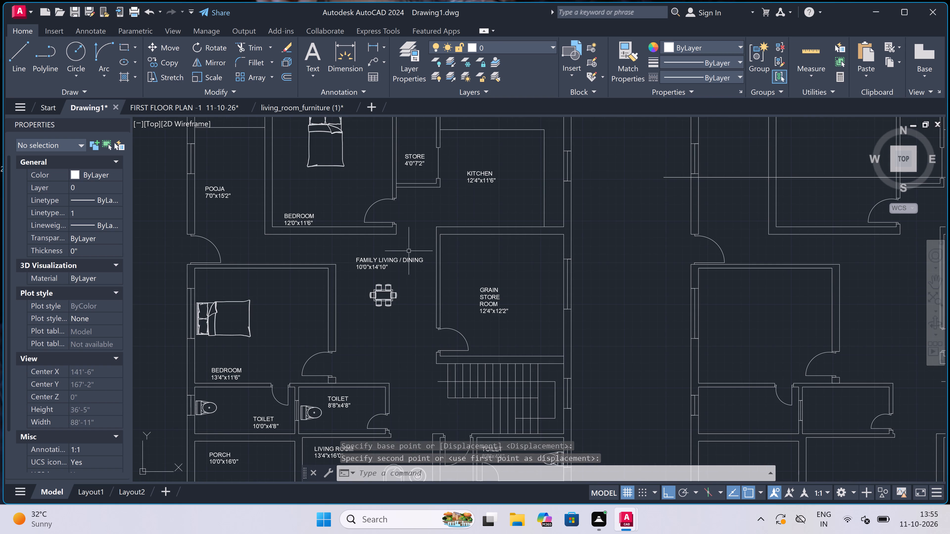
{"action": "scroll", "coordinate": [409, 251], "scroll_direction": "down", "scroll_amount": 1}
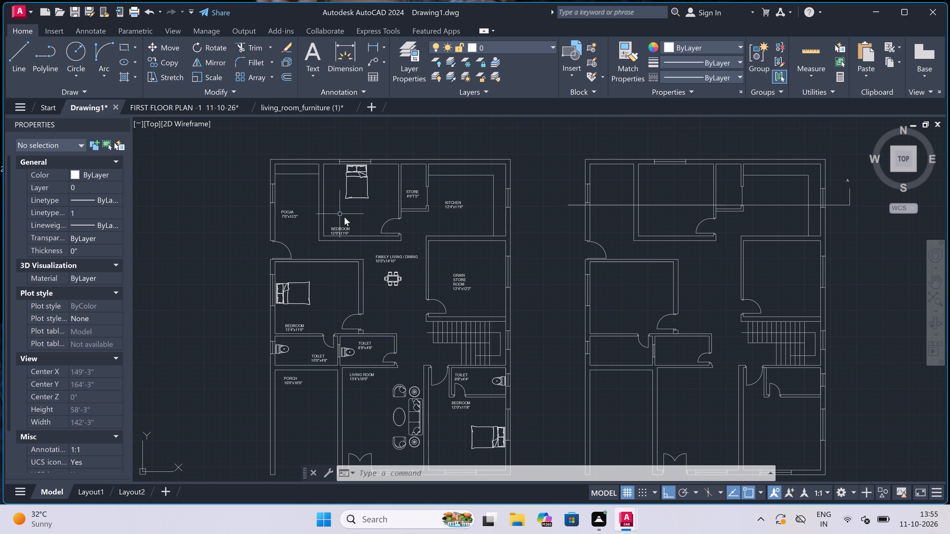
{"action": "scroll", "coordinate": [356, 286], "scroll_direction": "down", "scroll_amount": 2}
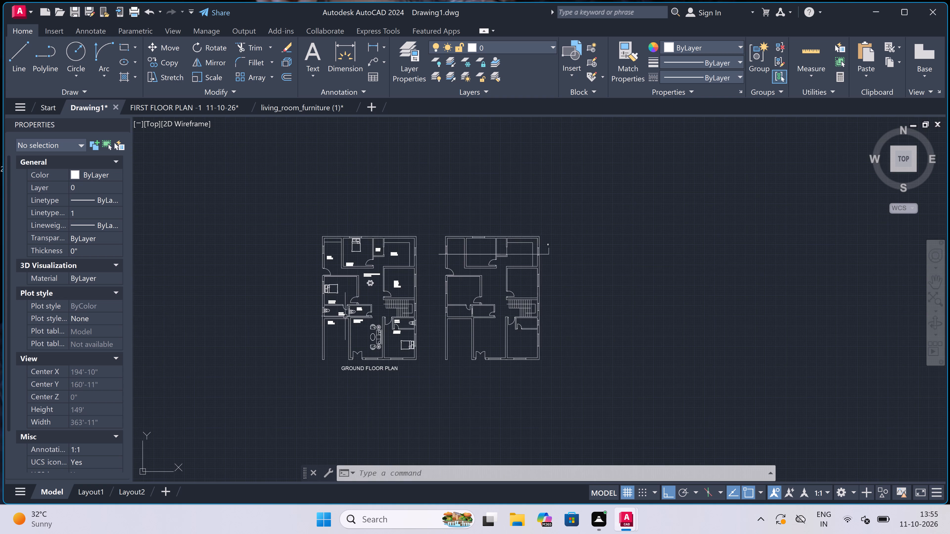
{"action": "scroll", "coordinate": [343, 333], "scroll_direction": "up", "scroll_amount": 2}
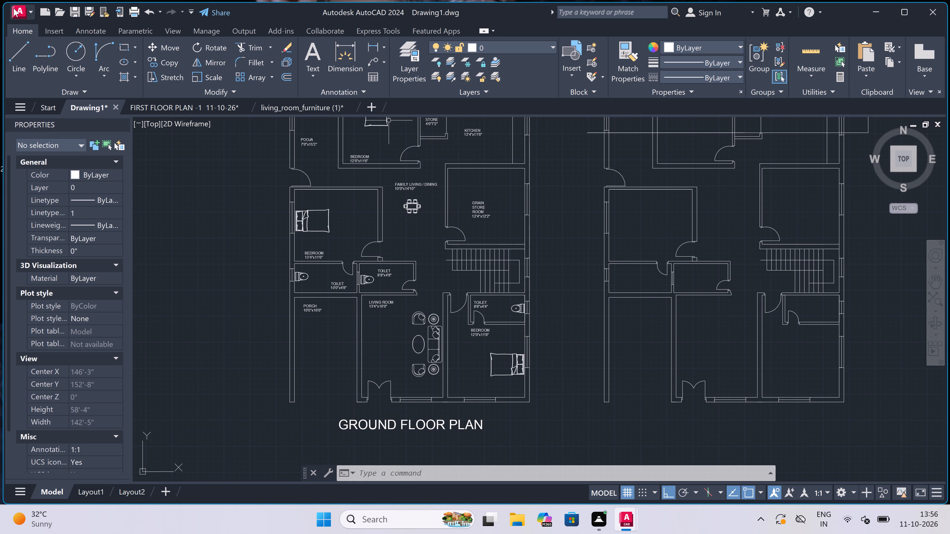
{"action": "left_click", "coordinate": [19, 7]}
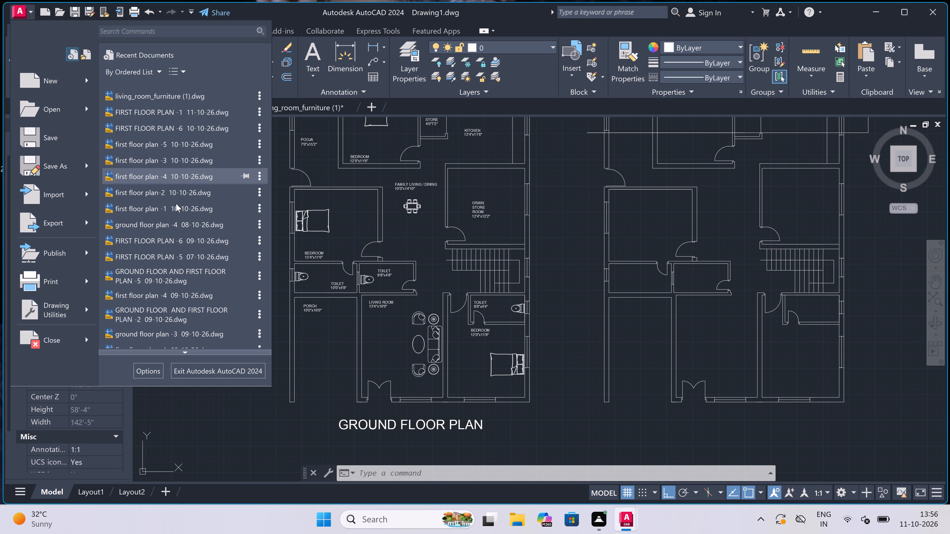
{"action": "scroll", "coordinate": [176, 204], "scroll_direction": "down", "scroll_amount": 4}
{"action": "double_click", "coordinate": [160, 268]}
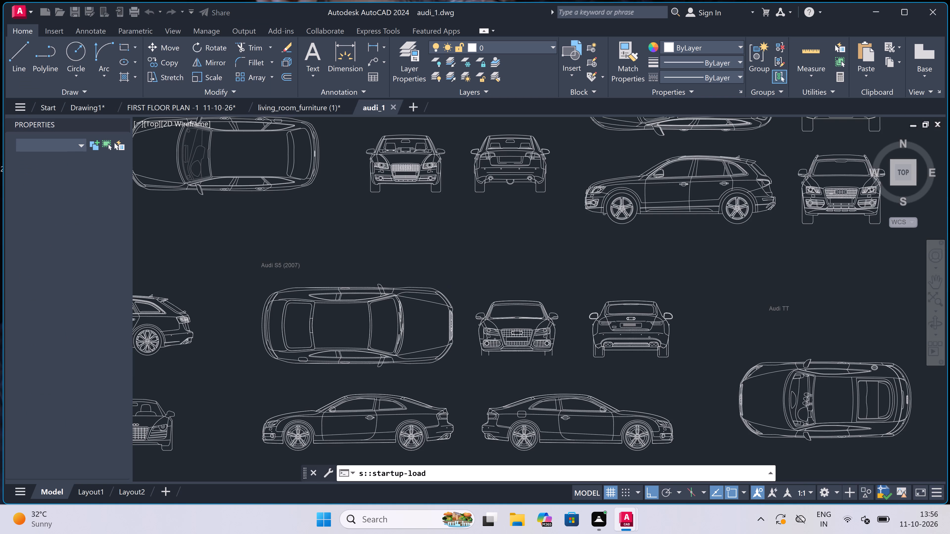
Copy the complete top view of the Audi TT, without its text label.
{"action": "scroll", "coordinate": [448, 287], "scroll_direction": "down", "scroll_amount": 3}
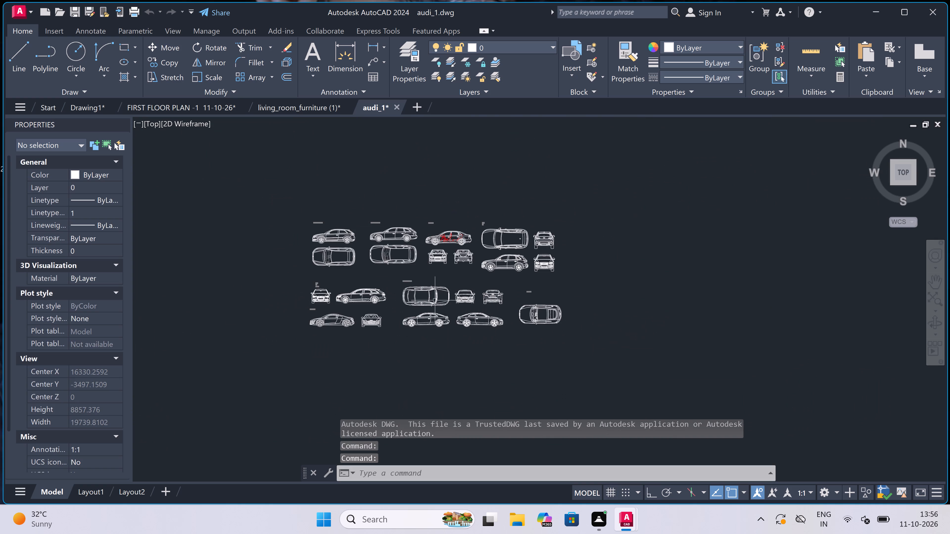
{"action": "scroll", "coordinate": [575, 322], "scroll_direction": "up", "scroll_amount": 3}
{"action": "left_click_drag", "start_coordinate": [557, 242], "coordinate": [557, 243]}
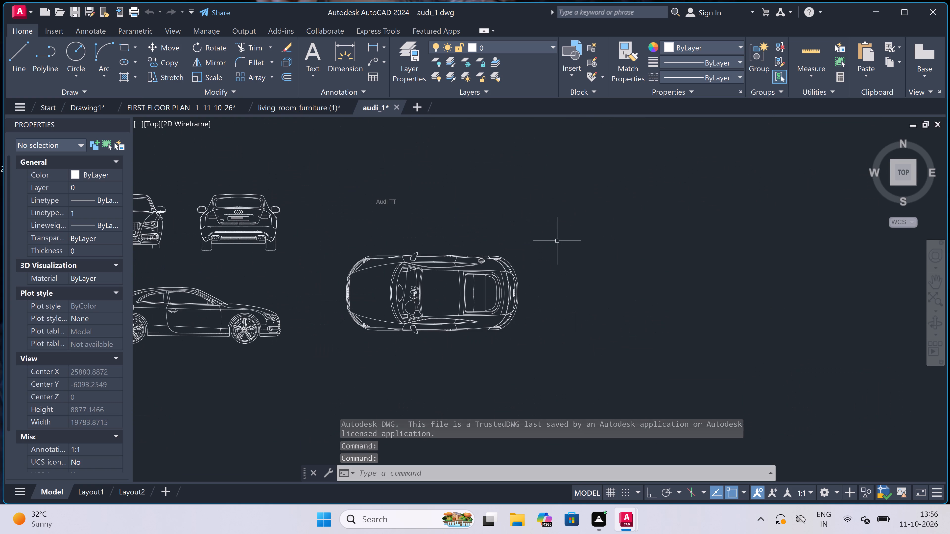
{"action": "left_click_drag", "start_coordinate": [557, 243], "coordinate": [552, 251]}
{"action": "left_click", "coordinate": [345, 373]}
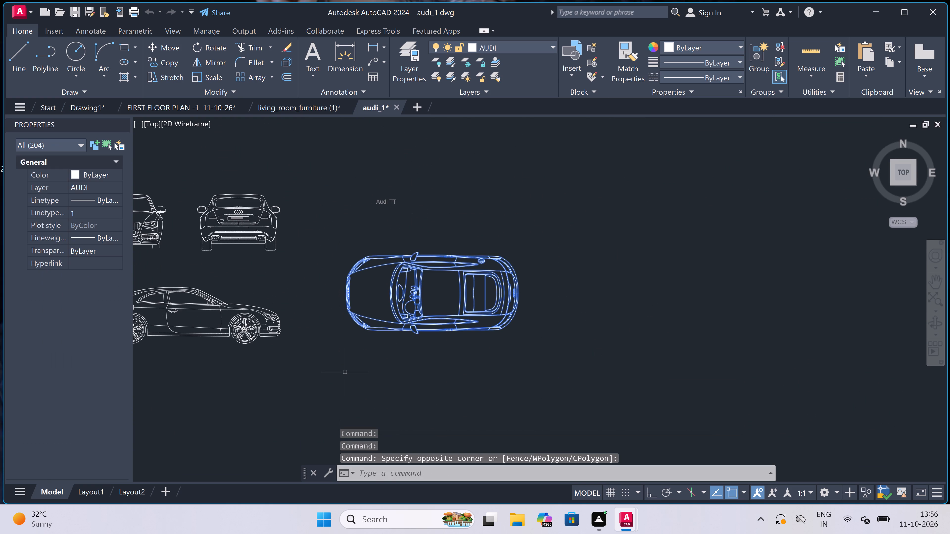
{"action": "key", "text": "ctrl+c"}
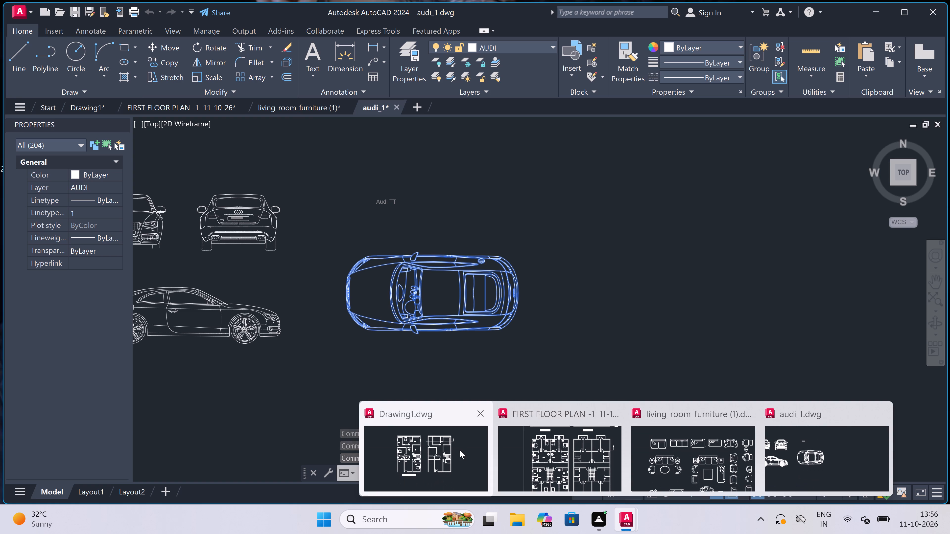
Switch back to Drawing1 and paste the car in the empty space beyond the right-hand plan.
{"action": "left_click", "coordinate": [459, 450]}
{"action": "key", "text": "ctrl+v"}
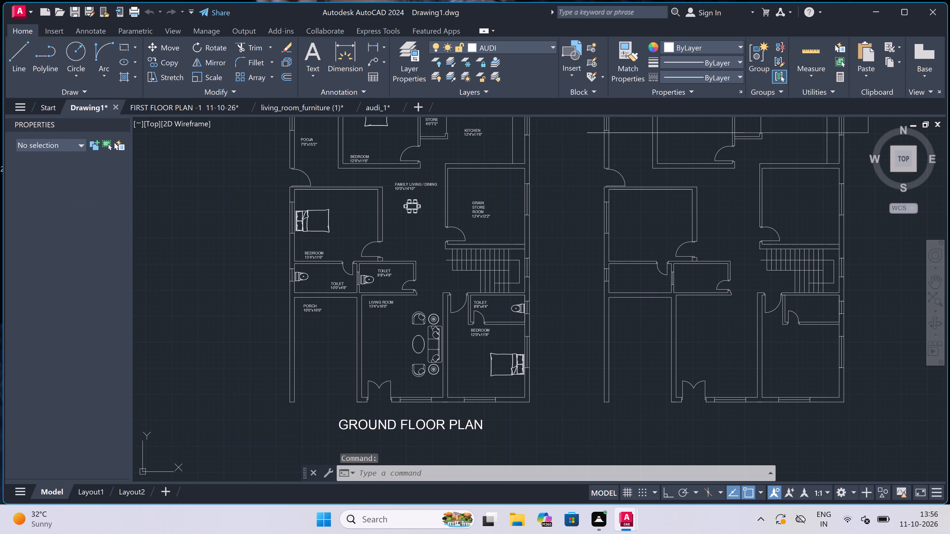
{"action": "scroll", "coordinate": [364, 364], "scroll_direction": "down", "scroll_amount": 6}
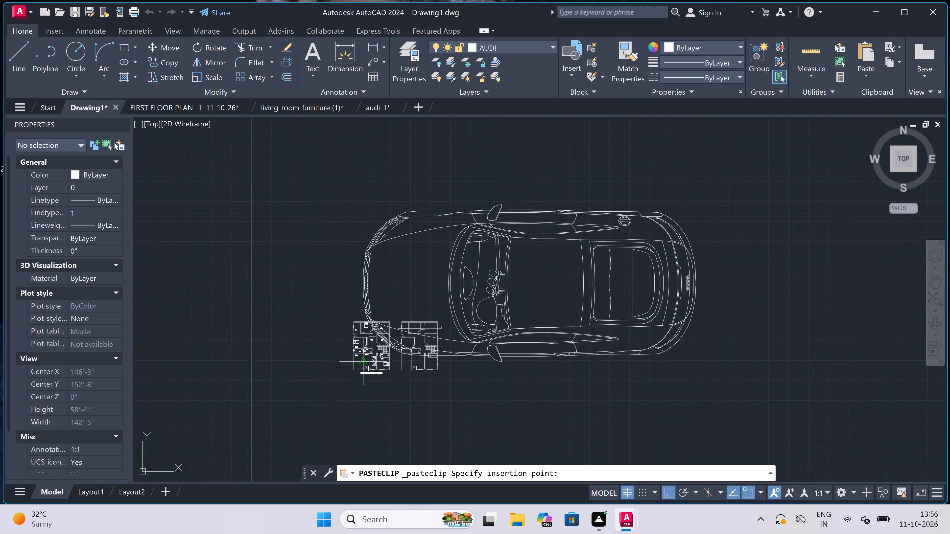
{"action": "scroll", "coordinate": [365, 364], "scroll_direction": "down", "scroll_amount": 2}
{"action": "left_click", "coordinate": [471, 407]}
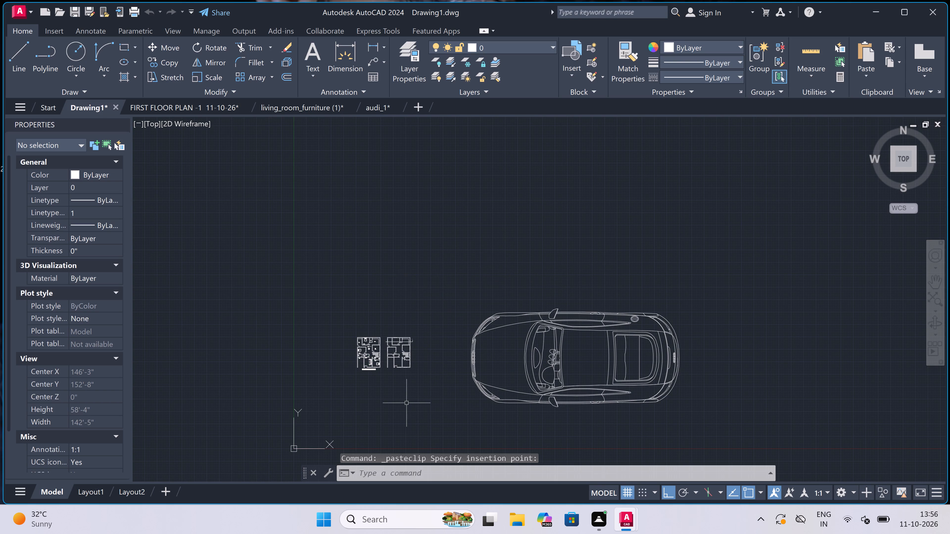
Scale the whole oversized car down freehand, using a base point on its bonnet.
{"action": "scroll", "coordinate": [370, 383], "scroll_direction": "down", "scroll_amount": 3}
{"action": "scroll", "coordinate": [426, 395], "scroll_direction": "up", "scroll_amount": 4}
{"action": "scroll", "coordinate": [516, 289], "scroll_direction": "down", "scroll_amount": 1}
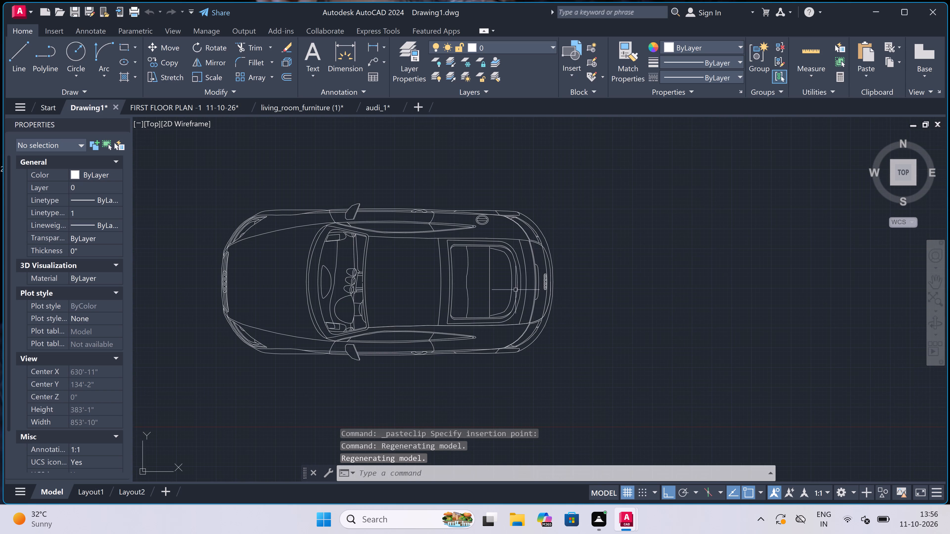
{"action": "scroll", "coordinate": [539, 243], "scroll_direction": "up", "scroll_amount": 1}
{"action": "left_click", "coordinate": [582, 200]}
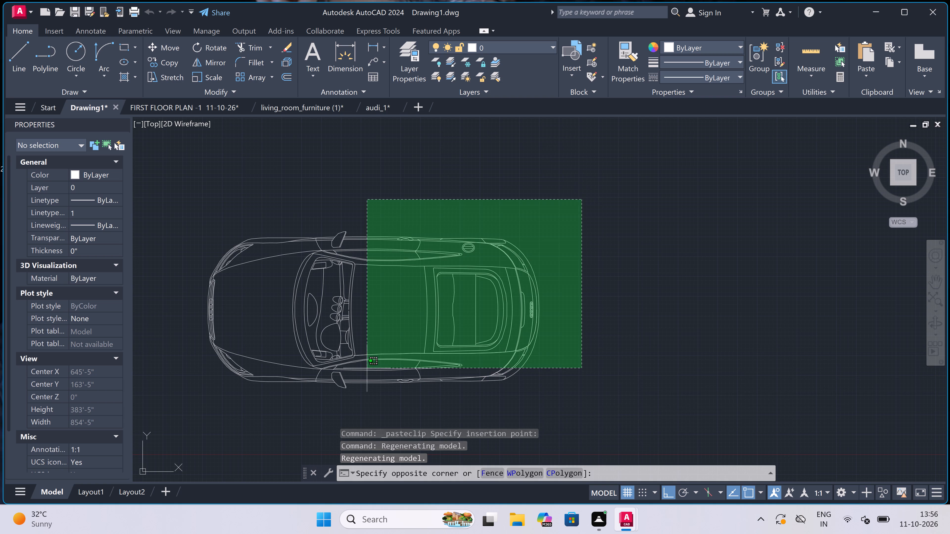
{"action": "left_click", "coordinate": [201, 397]}
{"action": "left_click", "coordinate": [209, 75]}
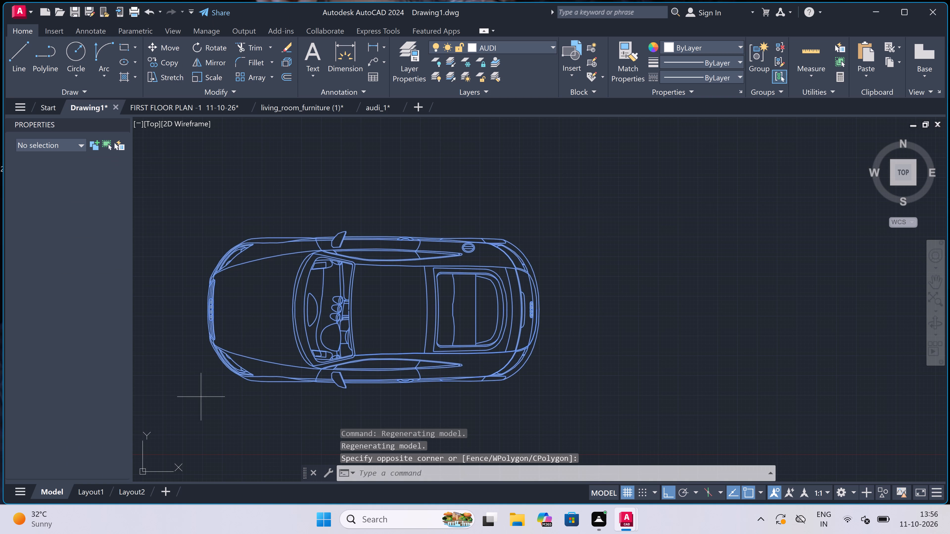
{"action": "left_click", "coordinate": [265, 296]}
{"action": "scroll", "coordinate": [266, 289], "scroll_direction": "up", "scroll_amount": 4}
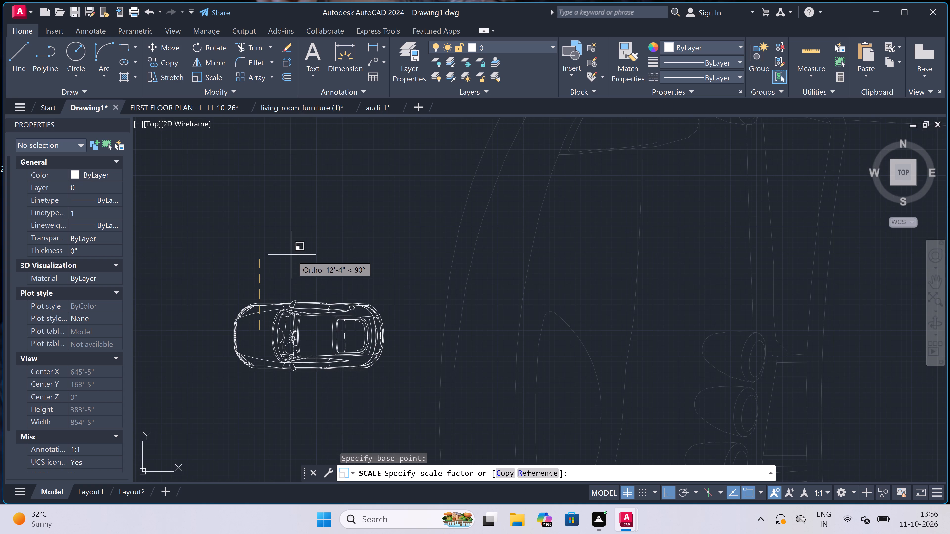
{"action": "left_click", "coordinate": [281, 274]}
Move the reduced car by its roof to the empty space left of the ground floor plan's porch, with Ortho off.
{"action": "left_click_drag", "start_coordinate": [412, 273], "coordinate": [406, 281]}
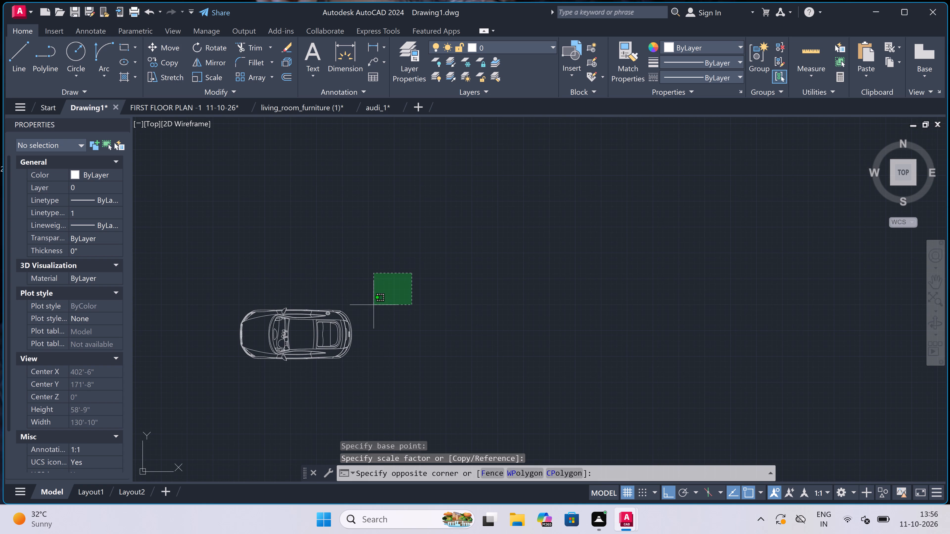
{"action": "left_click", "coordinate": [192, 386]}
{"action": "left_click", "coordinate": [170, 43]}
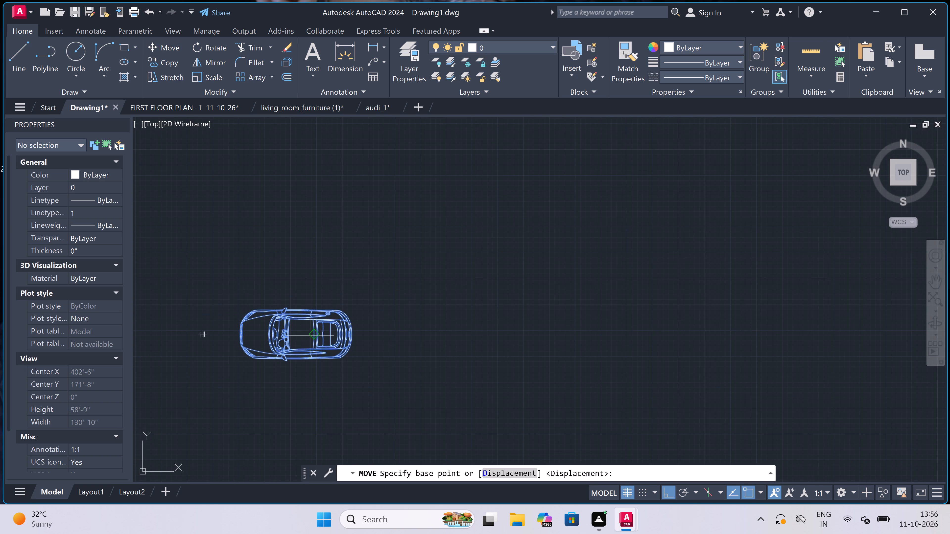
{"action": "left_click", "coordinate": [300, 337]}
{"action": "scroll", "coordinate": [496, 319], "scroll_direction": "down", "scroll_amount": 5}
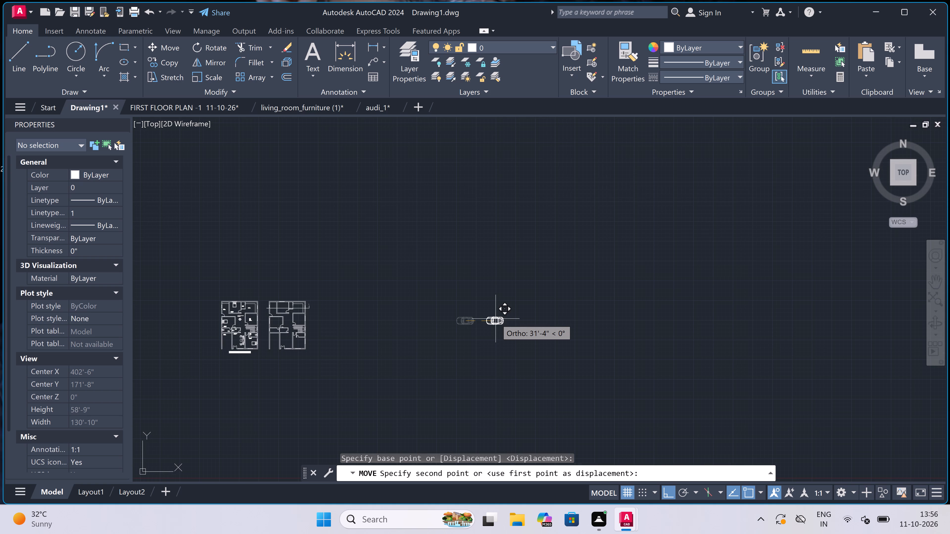
{"action": "key", "text": "F8"}
{"action": "scroll", "coordinate": [199, 357], "scroll_direction": "up", "scroll_amount": 4}
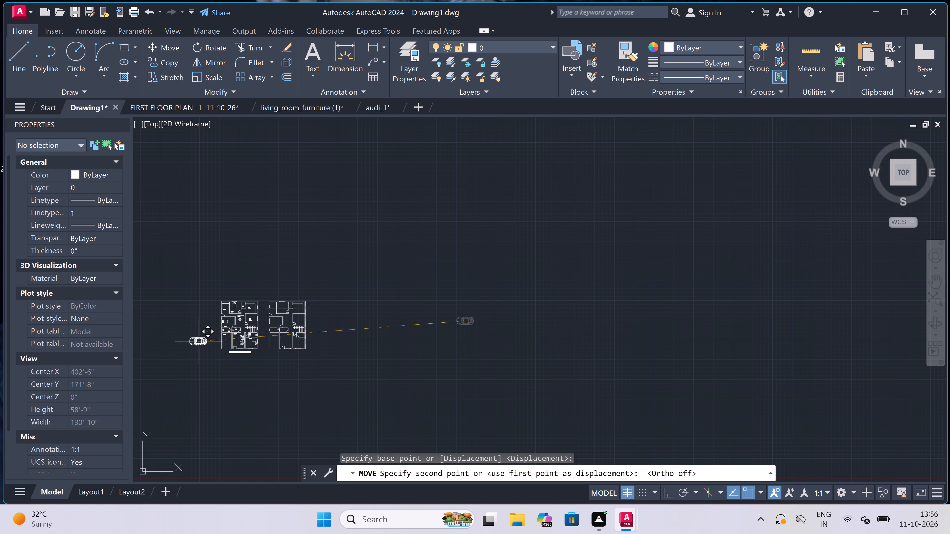
{"action": "scroll", "coordinate": [251, 293], "scroll_direction": "up", "scroll_amount": 2}
{"action": "left_click", "coordinate": [294, 301]}
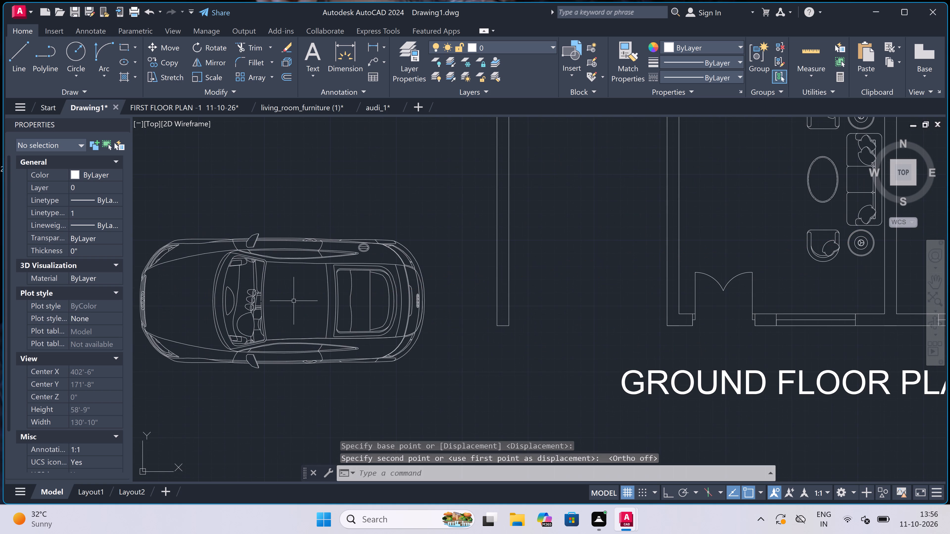
Scale the whole car down again freehand to roughly half its size, using a base point on its bonnet.
{"action": "scroll", "coordinate": [298, 302], "scroll_direction": "down", "scroll_amount": 2}
{"action": "scroll", "coordinate": [273, 315], "scroll_direction": "up", "scroll_amount": 2}
{"action": "scroll", "coordinate": [280, 310], "scroll_direction": "down", "scroll_amount": 1}
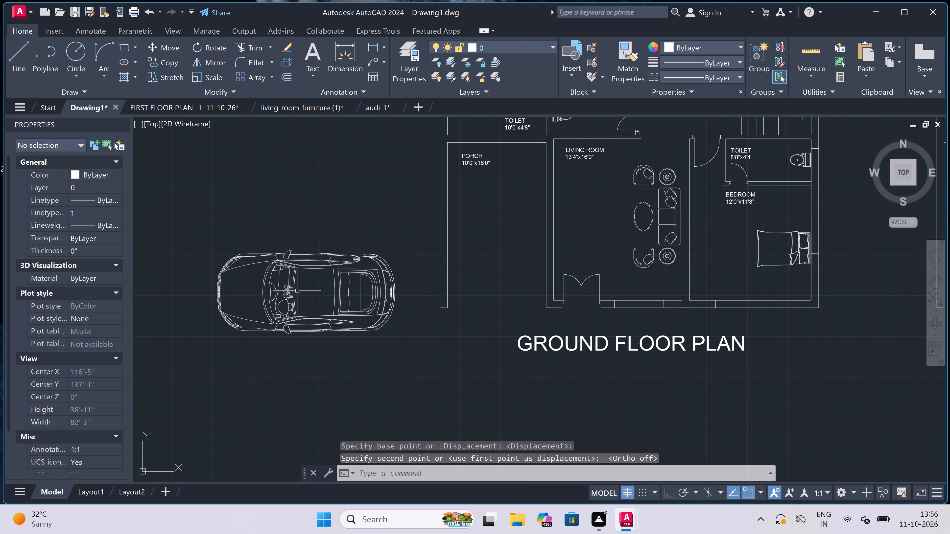
{"action": "left_click", "coordinate": [407, 226]}
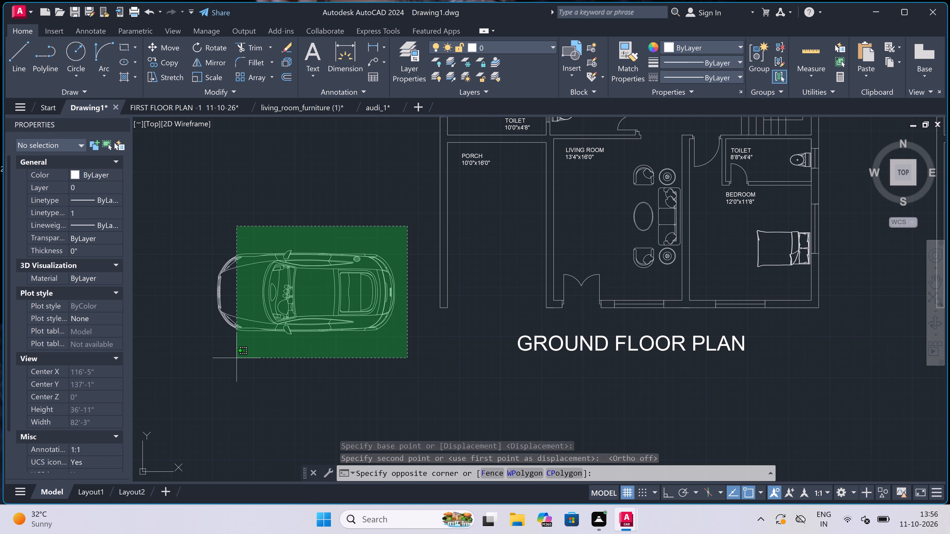
{"action": "left_click", "coordinate": [212, 358]}
{"action": "left_click", "coordinate": [211, 71]}
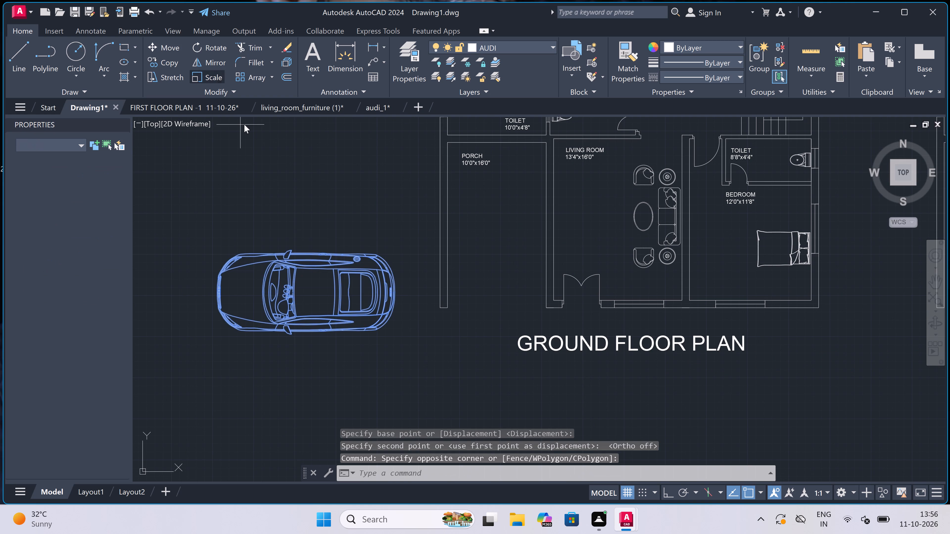
{"action": "double_click", "coordinate": [237, 293]}
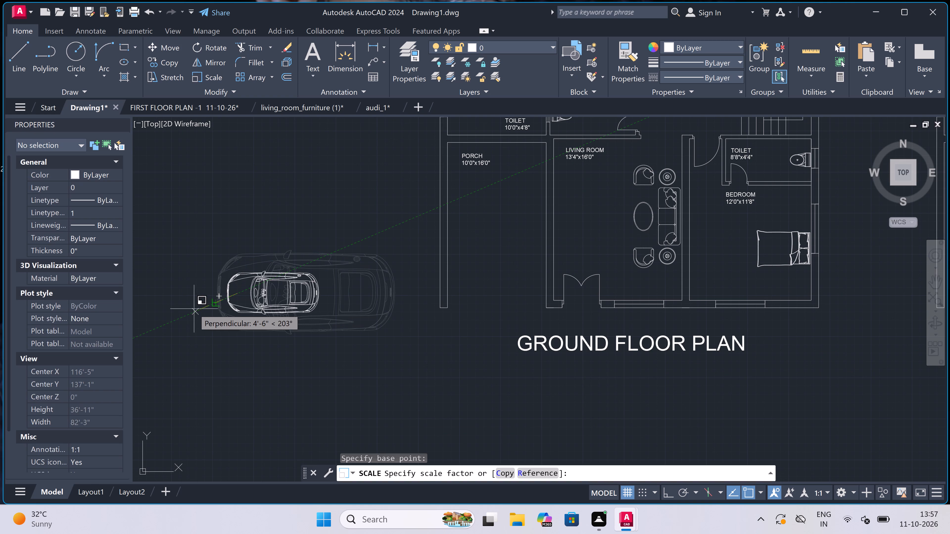
{"action": "left_click", "coordinate": [190, 309]}
Rotate the whole car a quarter turn about a point on its bonnet, with Ortho on, so its nose points up the plan.
{"action": "left_click_drag", "start_coordinate": [348, 251], "coordinate": [338, 258]}
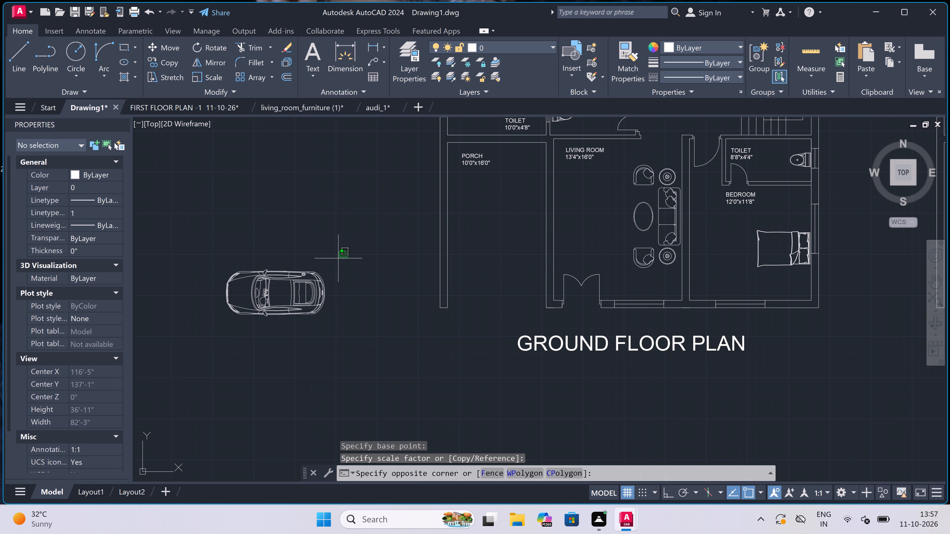
{"action": "left_click", "coordinate": [206, 338]}
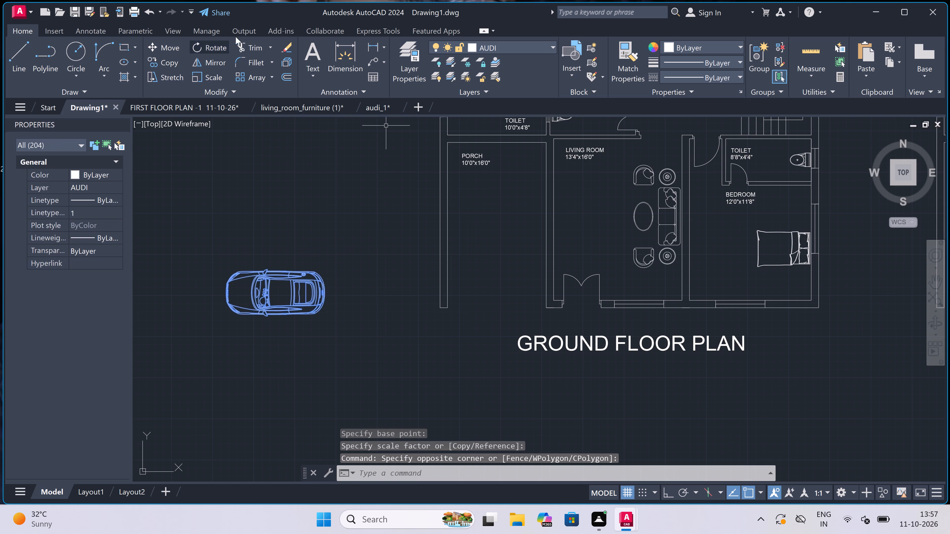
{"action": "left_click", "coordinate": [220, 46]}
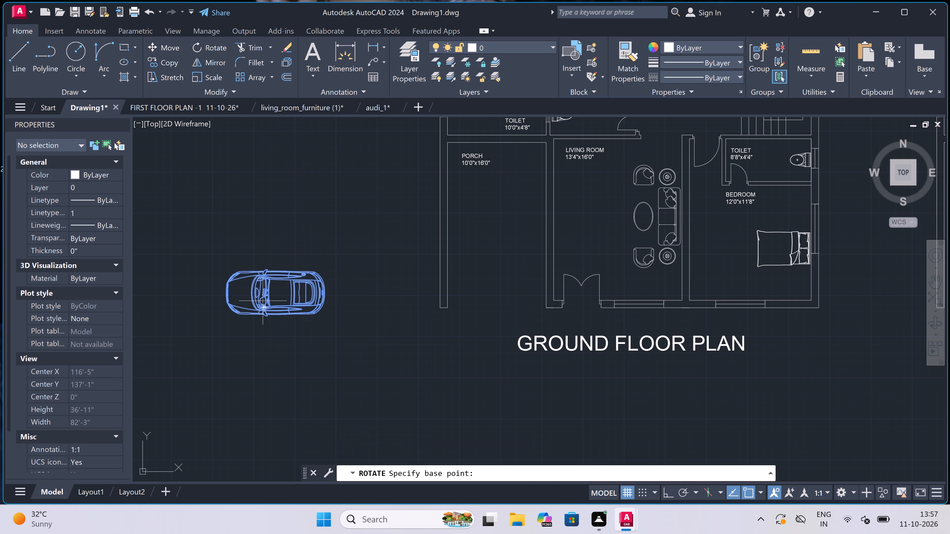
{"action": "left_click", "coordinate": [244, 290]}
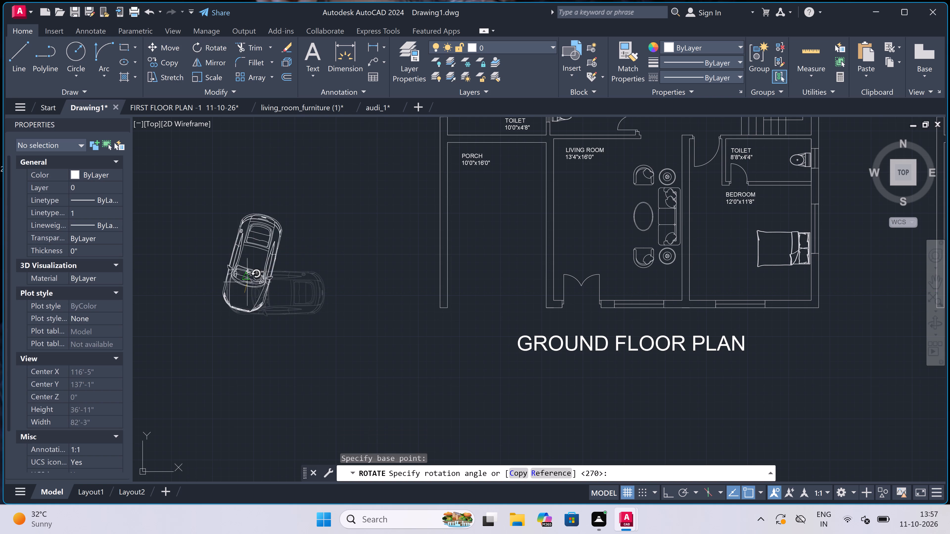
{"action": "key", "text": "F8"}
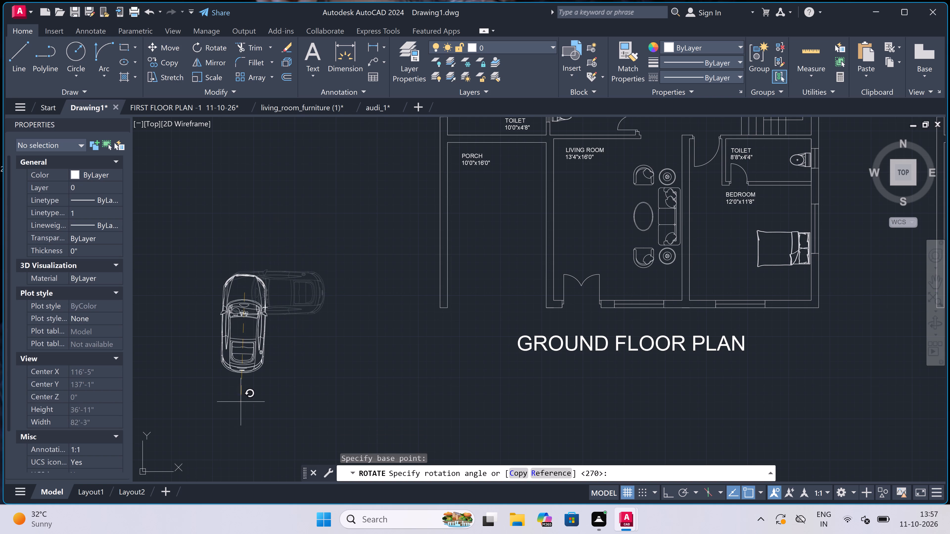
{"action": "left_click", "coordinate": [246, 405]}
Move the rotated car by a point near its windscreen into the middle of the ground floor plan's porch, with Ortho off.
{"action": "left_click_drag", "start_coordinate": [283, 222], "coordinate": [283, 221]}
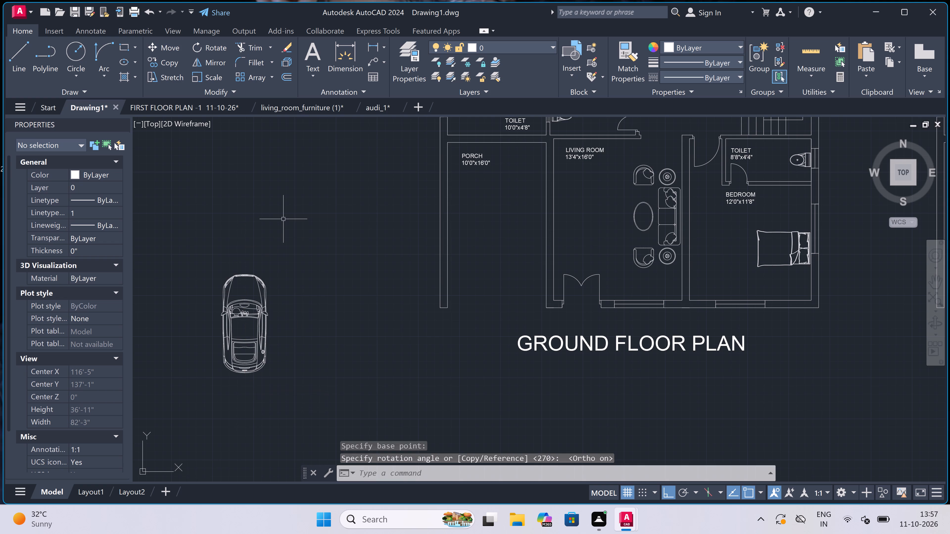
{"action": "left_click_drag", "start_coordinate": [283, 221], "coordinate": [282, 229]}
{"action": "left_click", "coordinate": [187, 388]}
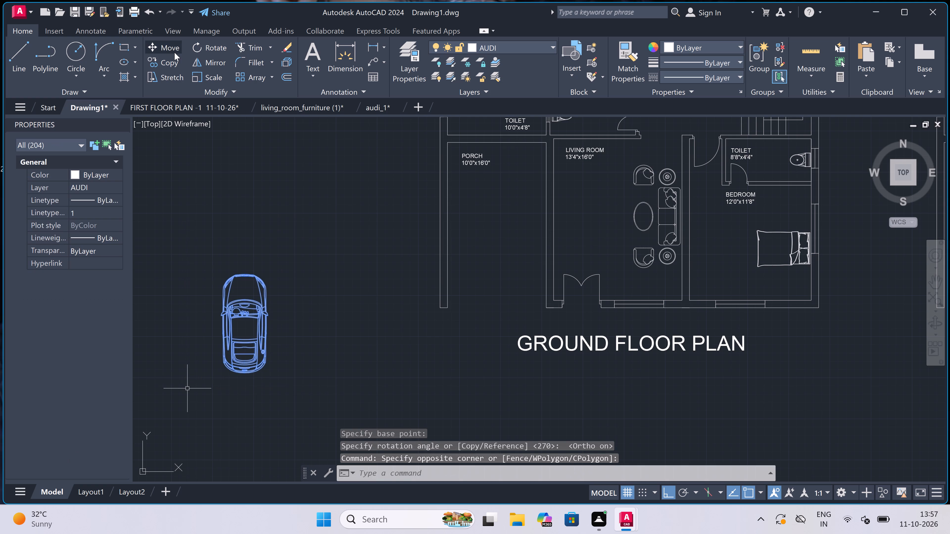
{"action": "left_click", "coordinate": [171, 44]}
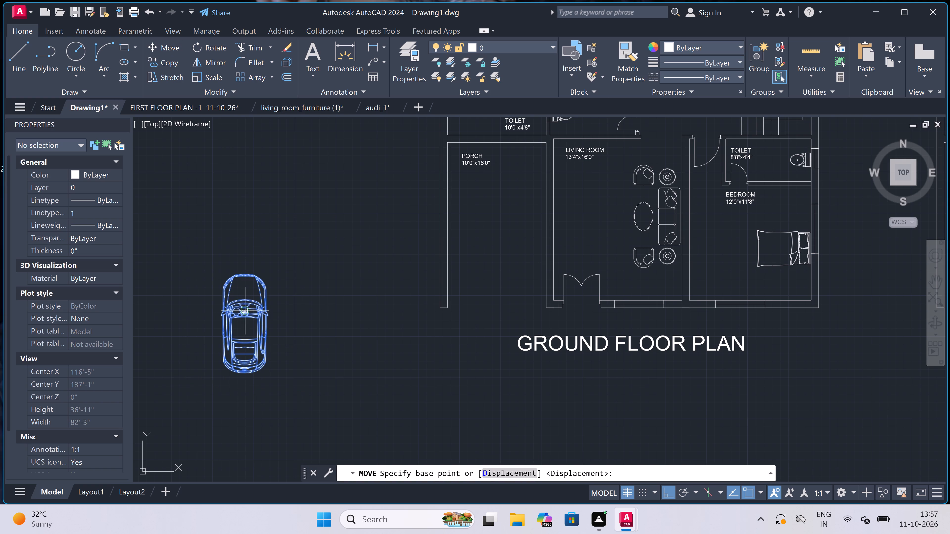
{"action": "left_click", "coordinate": [246, 318]}
{"action": "key", "text": "F8"}
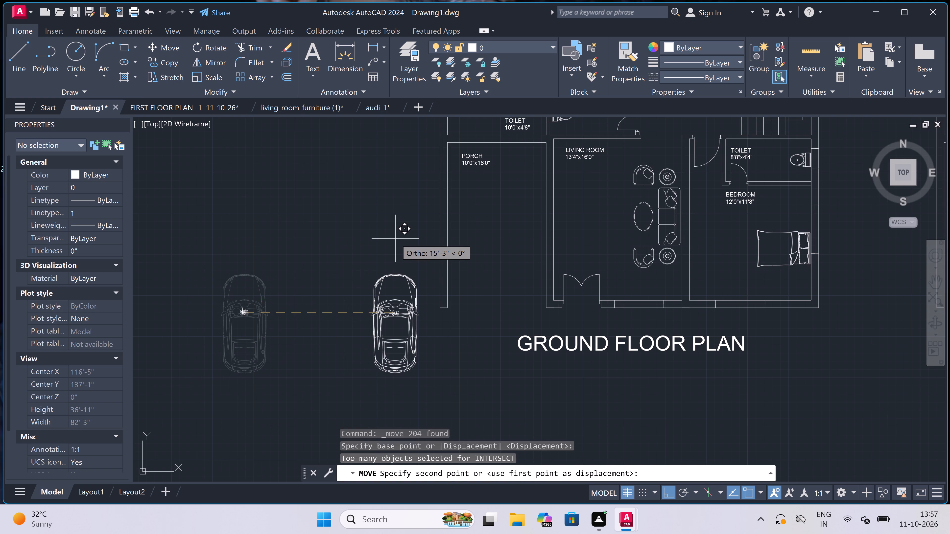
{"action": "left_click", "coordinate": [493, 218]}
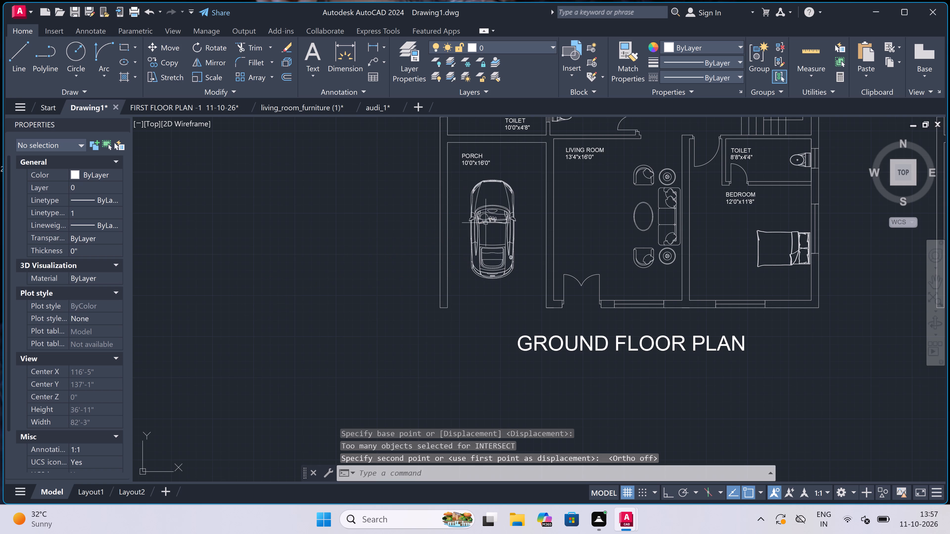
Draw vertical construction lines with XLINE through both faces of the porch's outer side wall at its front end in the ground floor plan.
{"action": "scroll", "coordinate": [365, 255], "scroll_direction": "down", "scroll_amount": 4}
{"action": "scroll", "coordinate": [423, 195], "scroll_direction": "up", "scroll_amount": 3}
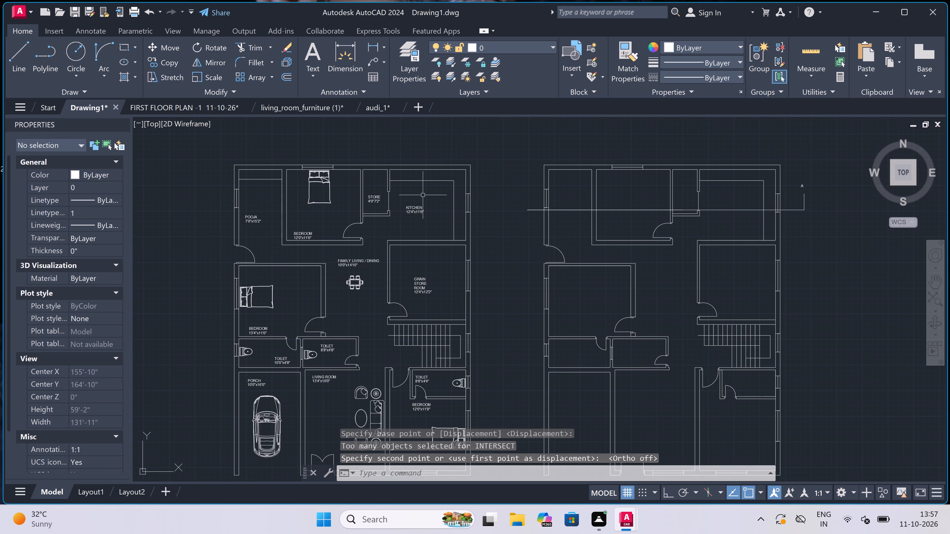
{"action": "scroll", "coordinate": [423, 197], "scroll_direction": "up", "scroll_amount": 1}
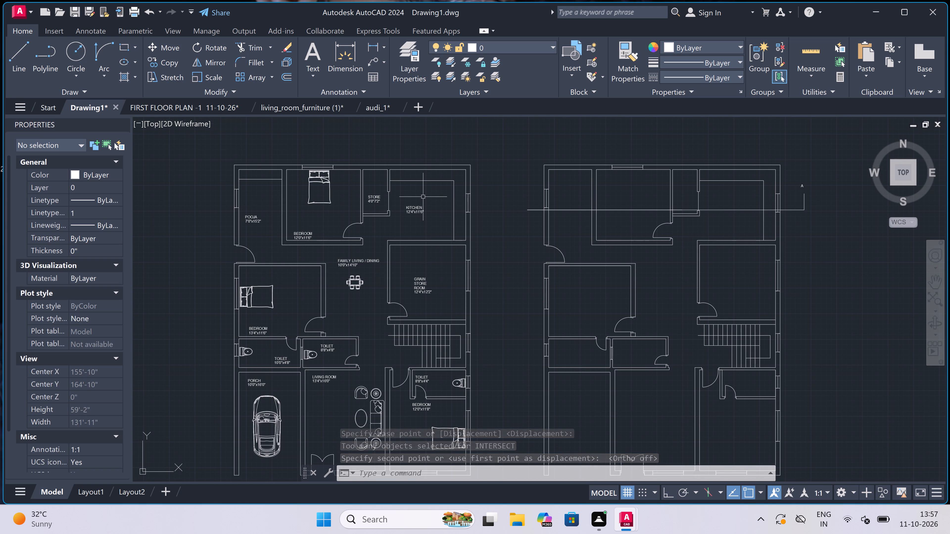
{"action": "scroll", "coordinate": [423, 197], "scroll_direction": "down", "scroll_amount": 1}
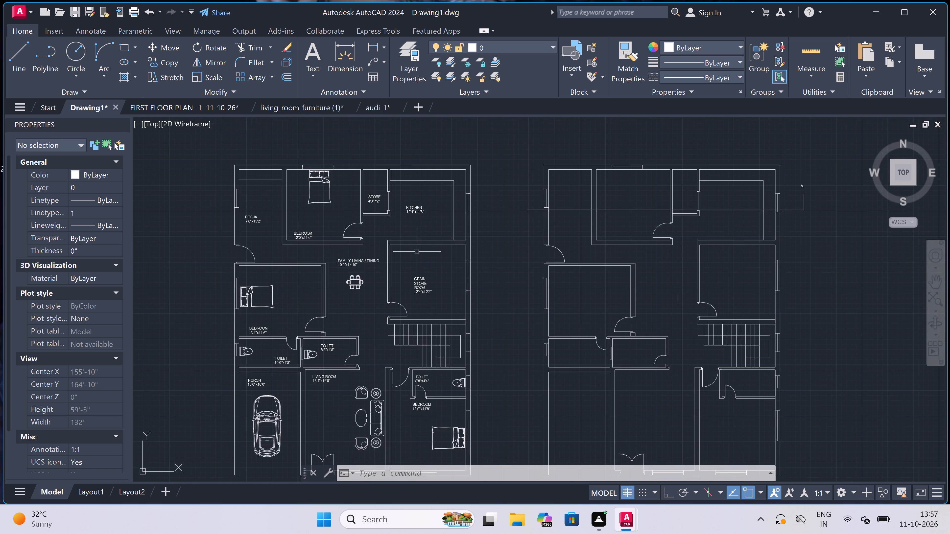
{"action": "scroll", "coordinate": [417, 252], "scroll_direction": "down", "scroll_amount": 1}
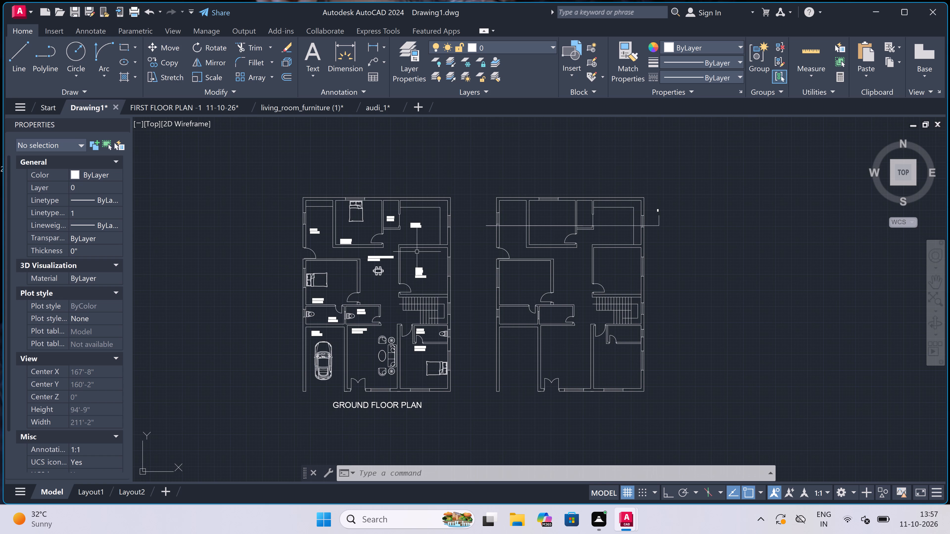
{"action": "type", "text": "XL"}
{"action": "key", "text": "space"}
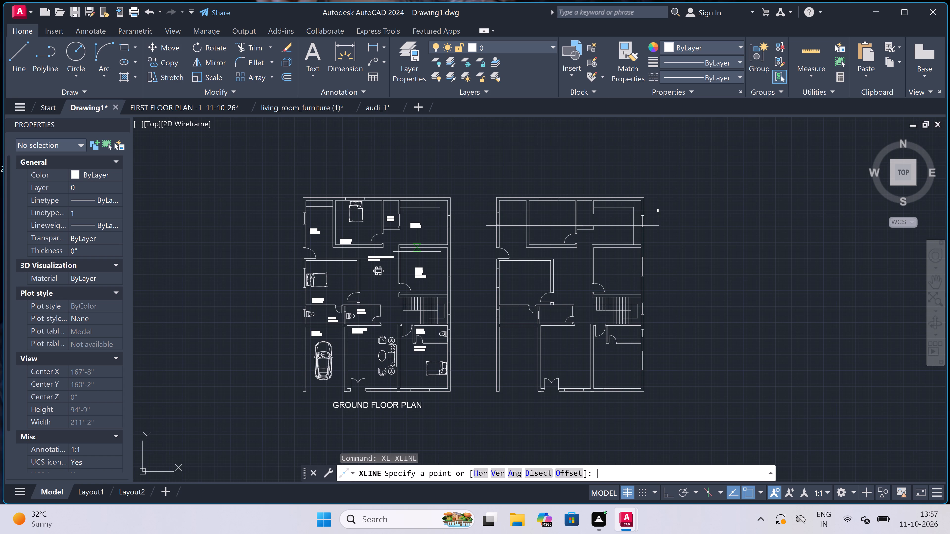
{"action": "left_click", "coordinate": [496, 473]}
{"action": "scroll", "coordinate": [365, 396], "scroll_direction": "down", "scroll_amount": 3}
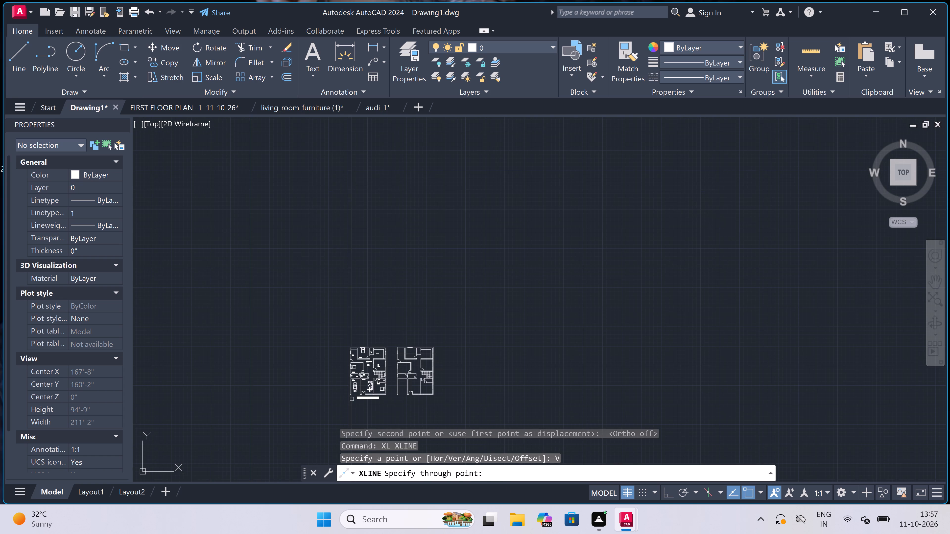
{"action": "scroll", "coordinate": [347, 405], "scroll_direction": "up", "scroll_amount": 4}
{"action": "scroll", "coordinate": [370, 342], "scroll_direction": "up", "scroll_amount": 1}
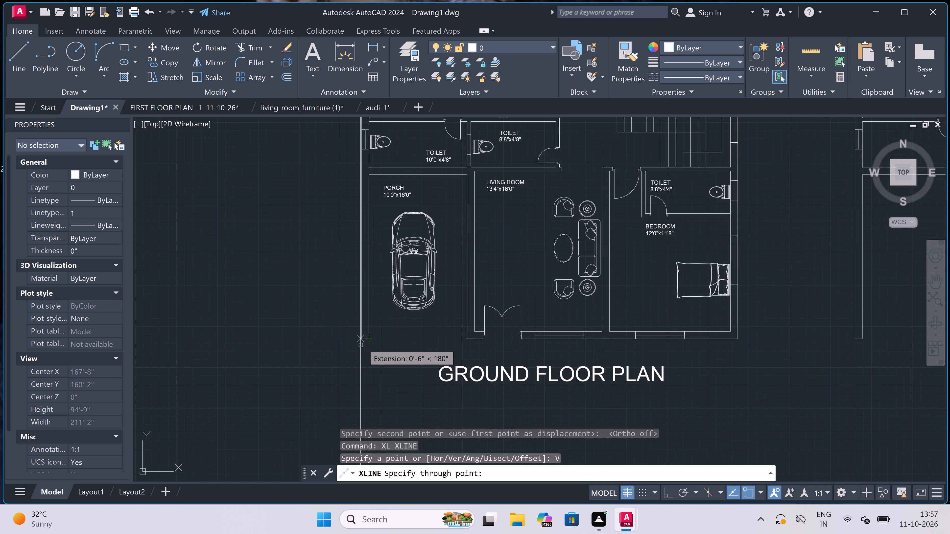
{"action": "scroll", "coordinate": [360, 345], "scroll_direction": "up", "scroll_amount": 2}
{"action": "left_click", "coordinate": [363, 335]}
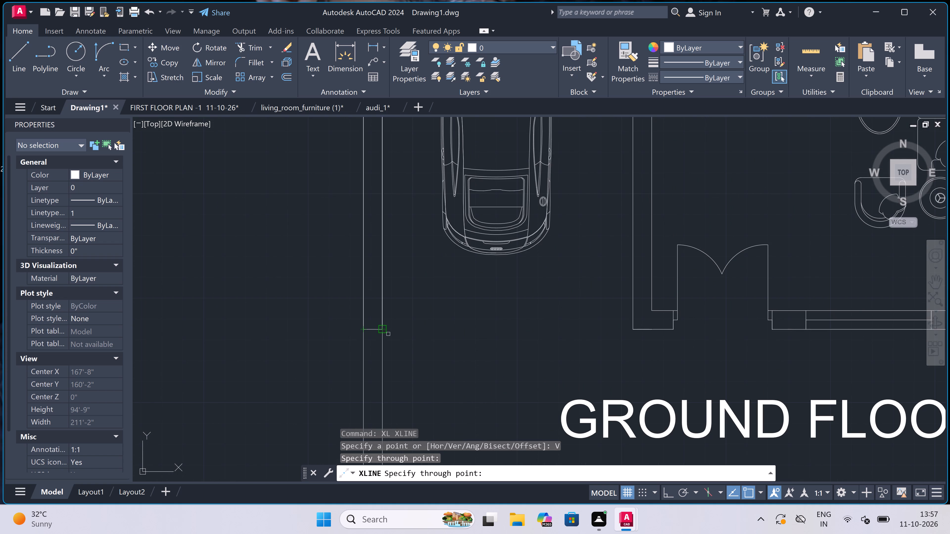
{"action": "left_click", "coordinate": [387, 333]}
Add vertical construction lines through the front wall corner beside the porch and through the wall ends on both sides of the double entrance door.
{"action": "scroll", "coordinate": [386, 333], "scroll_direction": "down", "scroll_amount": 1}
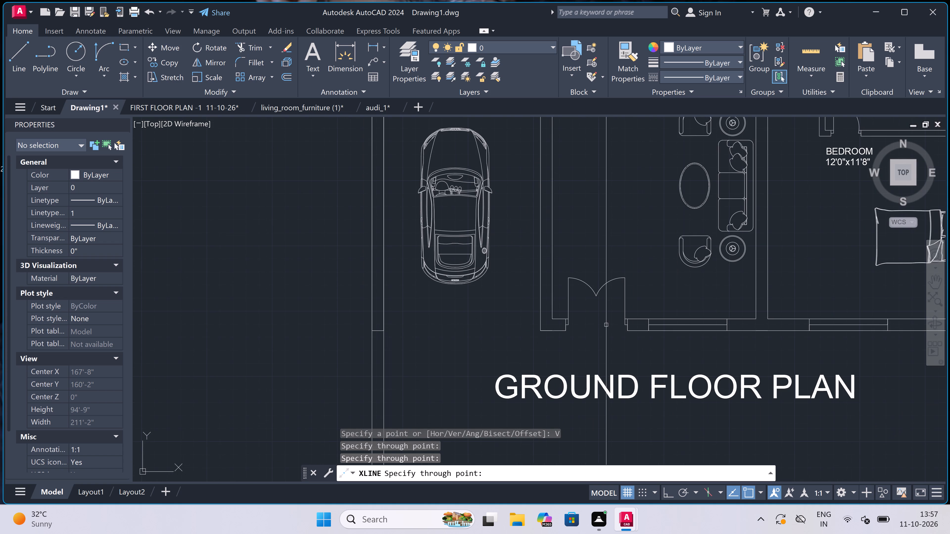
{"action": "scroll", "coordinate": [606, 325], "scroll_direction": "up", "scroll_amount": 1}
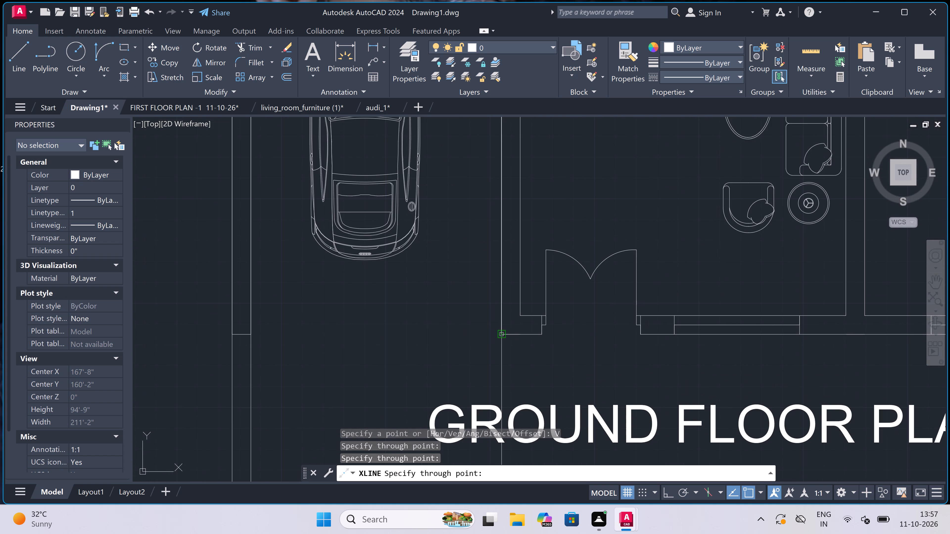
{"action": "left_click", "coordinate": [498, 334]}
{"action": "left_click", "coordinate": [542, 336]}
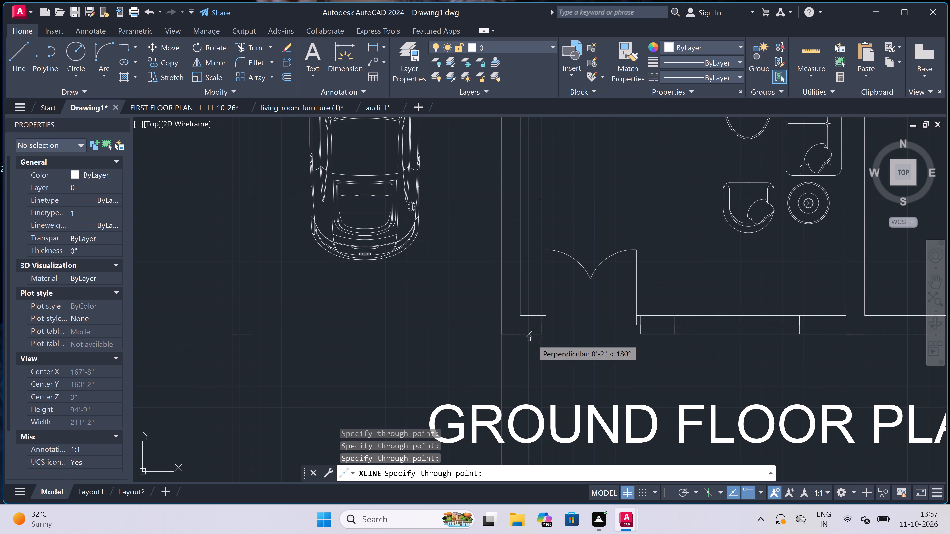
{"action": "scroll", "coordinate": [448, 345], "scroll_direction": "down", "scroll_amount": 4}
{"action": "scroll", "coordinate": [479, 342], "scroll_direction": "up", "scroll_amount": 5}
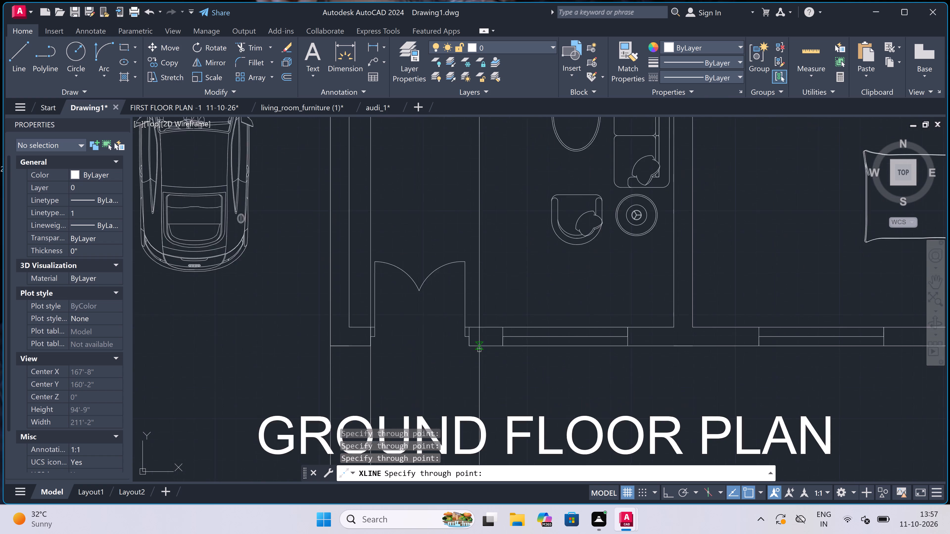
{"action": "left_click", "coordinate": [467, 346]}
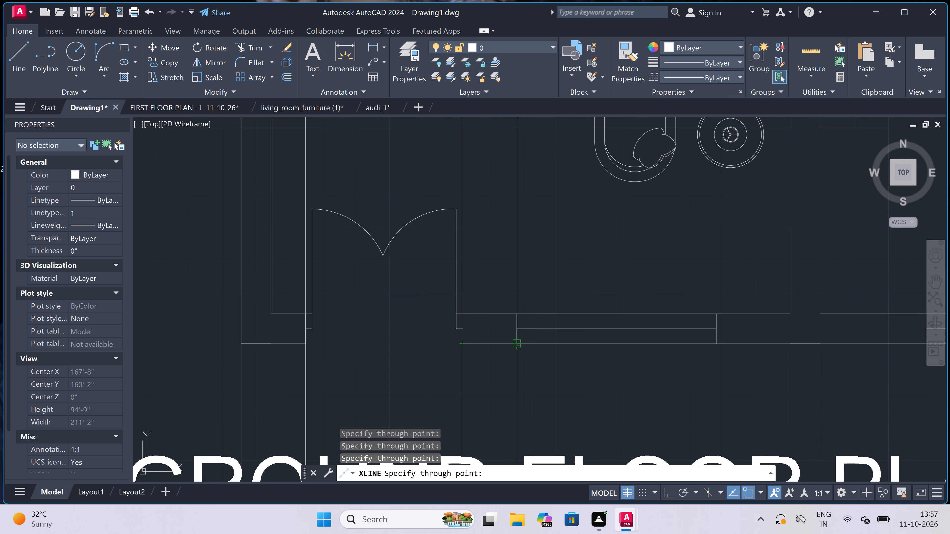
Add vertical construction lines through both ends of the living room's front window.
{"action": "left_click", "coordinate": [518, 348]}
{"action": "scroll", "coordinate": [459, 349], "scroll_direction": "down", "scroll_amount": 4}
{"action": "scroll", "coordinate": [489, 355], "scroll_direction": "up", "scroll_amount": 3}
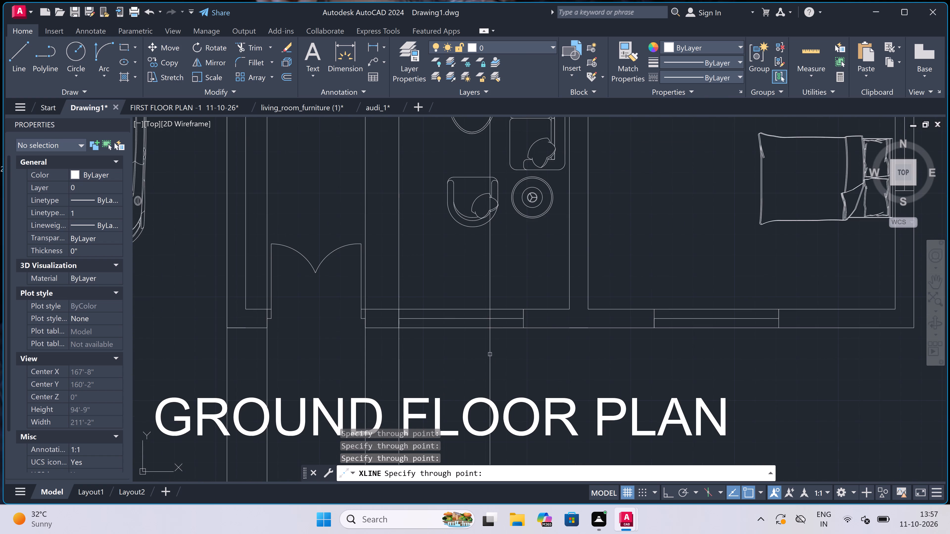
{"action": "left_click", "coordinate": [526, 327]}
Add vertical construction lines through the front bedroom's inner wall face, both ends of its front window and the plan's outer front corner.
{"action": "scroll", "coordinate": [485, 333], "scroll_direction": "down", "scroll_amount": 3}
{"action": "scroll", "coordinate": [513, 334], "scroll_direction": "up", "scroll_amount": 3}
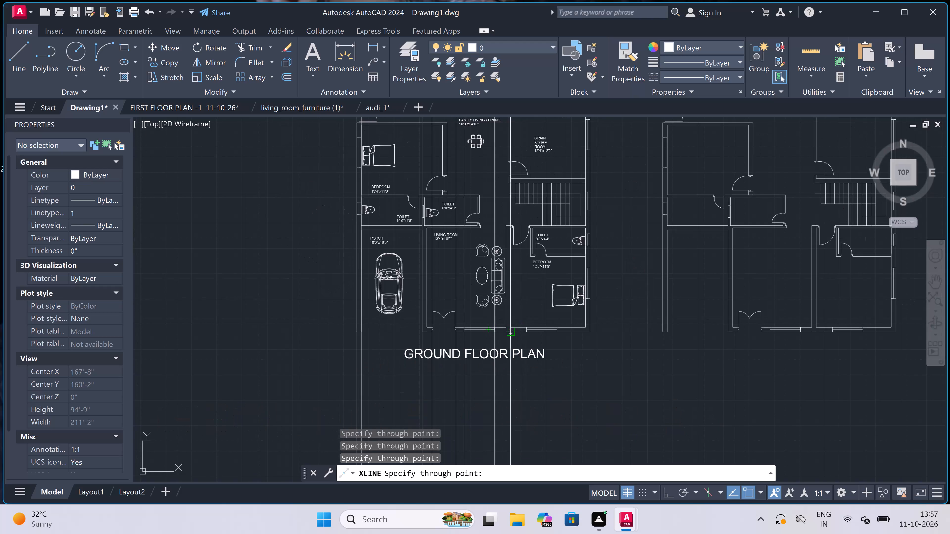
{"action": "left_click", "coordinate": [503, 326]}
{"action": "left_click", "coordinate": [572, 327]}
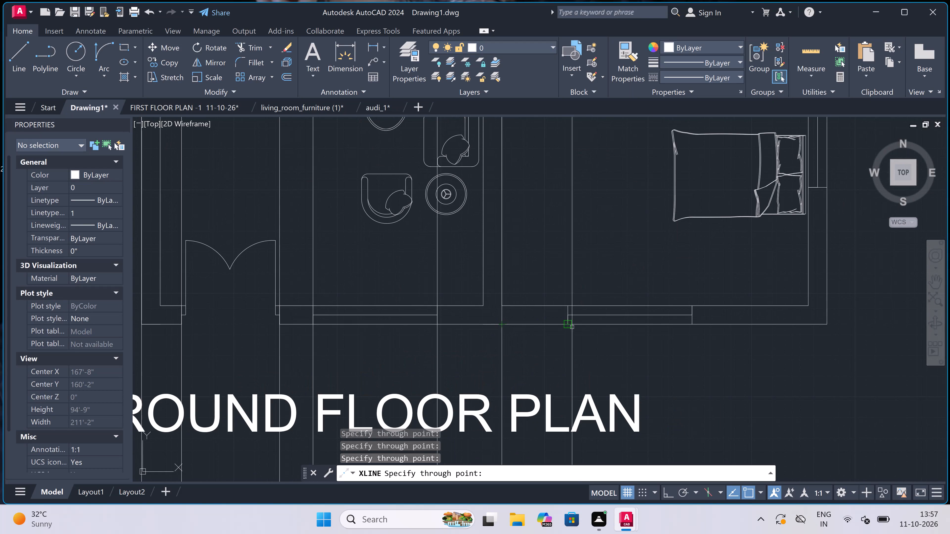
{"action": "scroll", "coordinate": [461, 329], "scroll_direction": "down", "scroll_amount": 3}
{"action": "scroll", "coordinate": [521, 327], "scroll_direction": "up", "scroll_amount": 2}
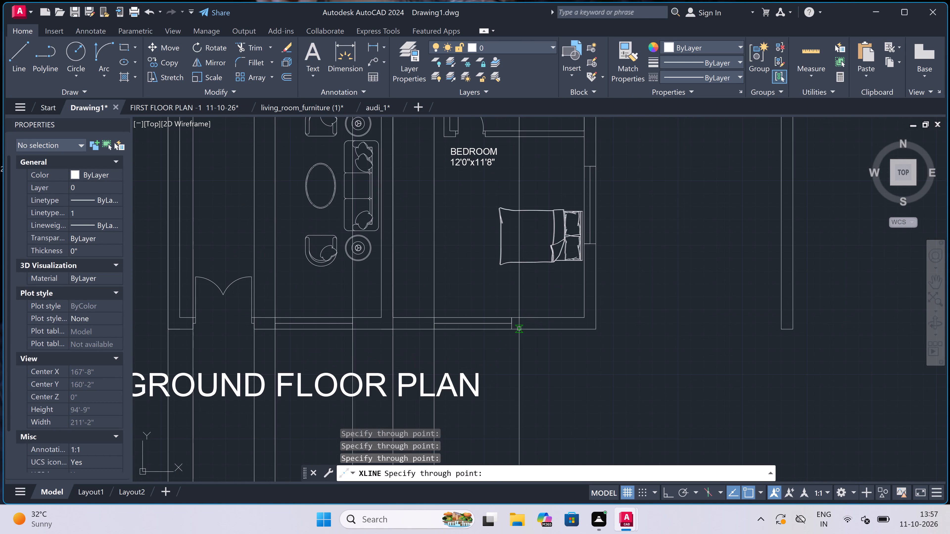
{"action": "left_click", "coordinate": [514, 331]}
{"action": "left_click", "coordinate": [597, 334]}
Add vertical construction lines through the right-hand plan's section line where it crosses both faces of the left outer wall.
{"action": "scroll", "coordinate": [503, 349], "scroll_direction": "down", "scroll_amount": 1}
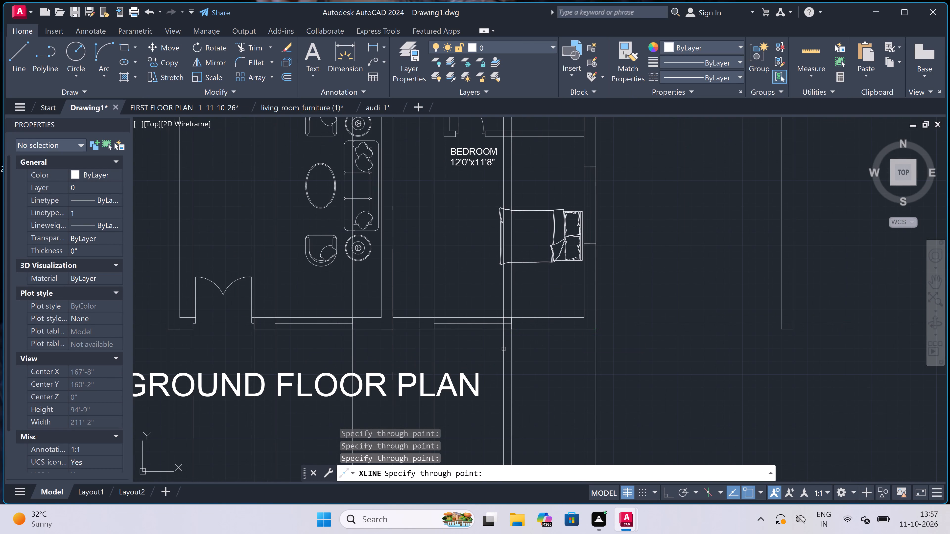
{"action": "scroll", "coordinate": [503, 349], "scroll_direction": "down", "scroll_amount": 5}
{"action": "scroll", "coordinate": [522, 313], "scroll_direction": "up", "scroll_amount": 3}
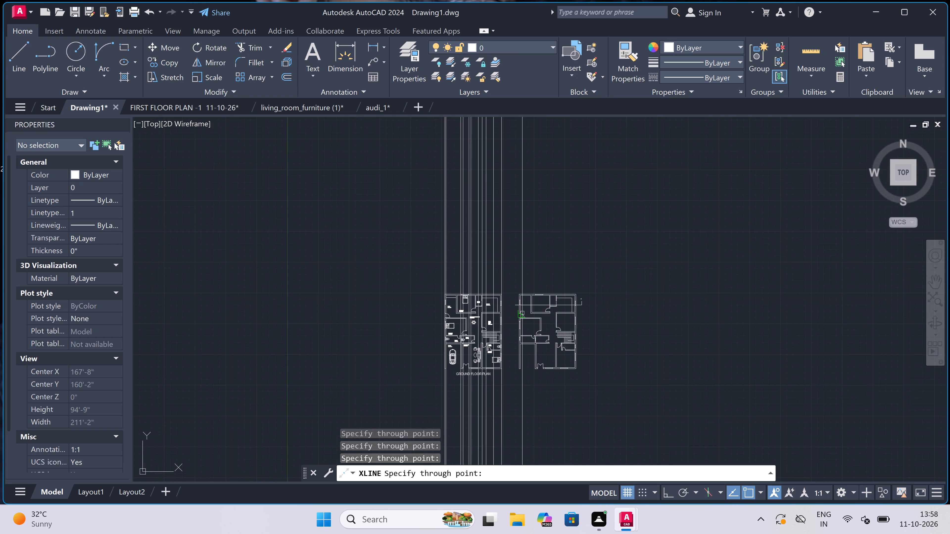
{"action": "scroll", "coordinate": [527, 298], "scroll_direction": "up", "scroll_amount": 3}
{"action": "scroll", "coordinate": [486, 308], "scroll_direction": "up", "scroll_amount": 3}
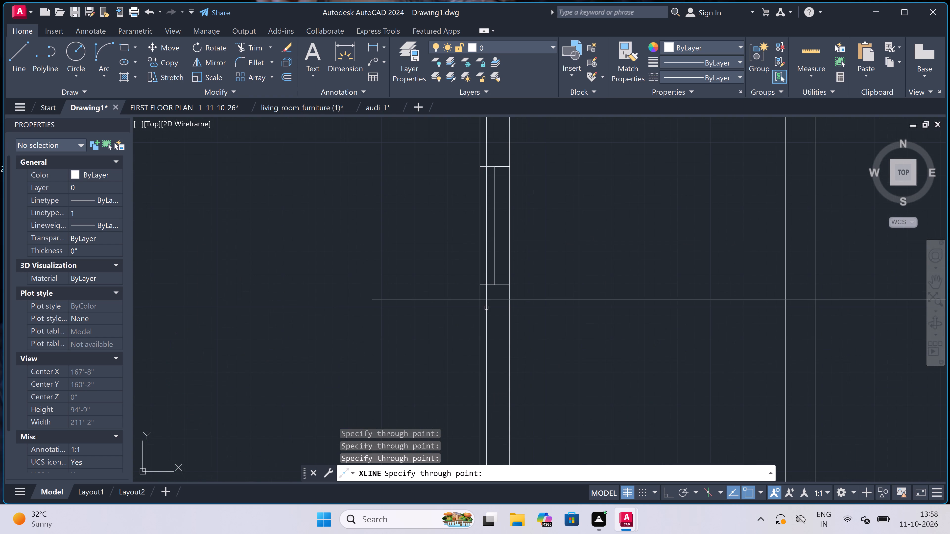
{"action": "left_click", "coordinate": [480, 297]}
{"action": "left_click", "coordinate": [513, 300]}
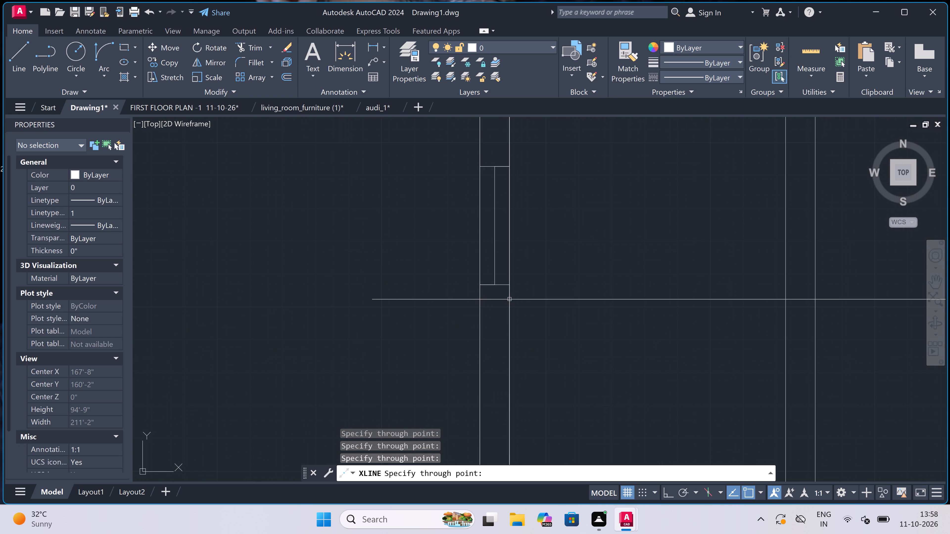
Add vertical construction lines at the section line through the right-hand plan's first interior partition, including both of its wall faces.
{"action": "scroll", "coordinate": [376, 338], "scroll_direction": "down", "scroll_amount": 3}
{"action": "scroll", "coordinate": [478, 325], "scroll_direction": "up", "scroll_amount": 2}
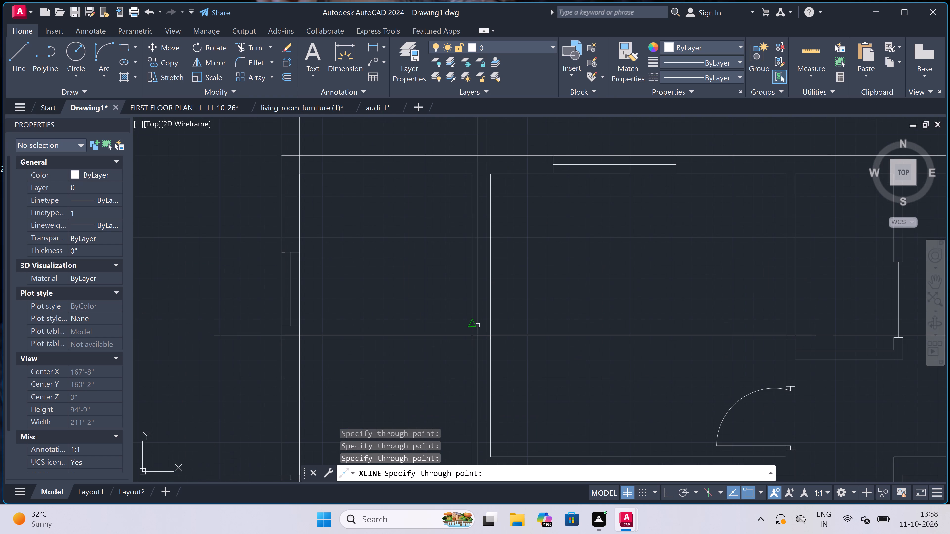
{"action": "left_click", "coordinate": [478, 334]}
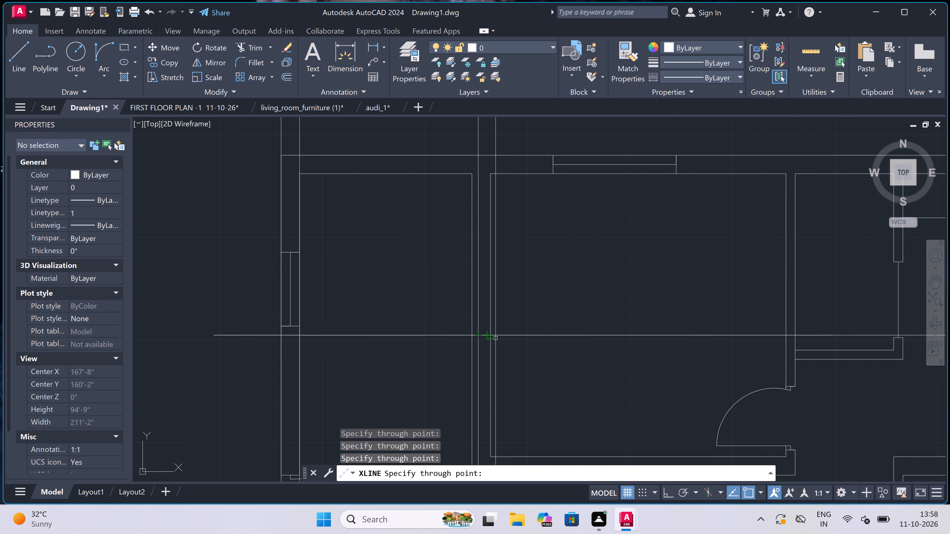
{"action": "scroll", "coordinate": [491, 340], "scroll_direction": "up", "scroll_amount": 2}
{"action": "left_click", "coordinate": [486, 328]}
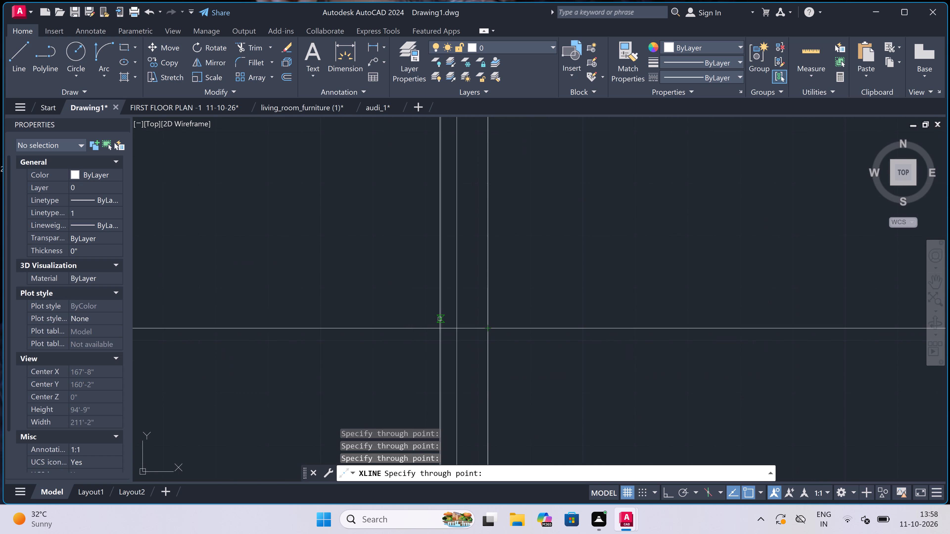
{"action": "left_click", "coordinate": [443, 328]}
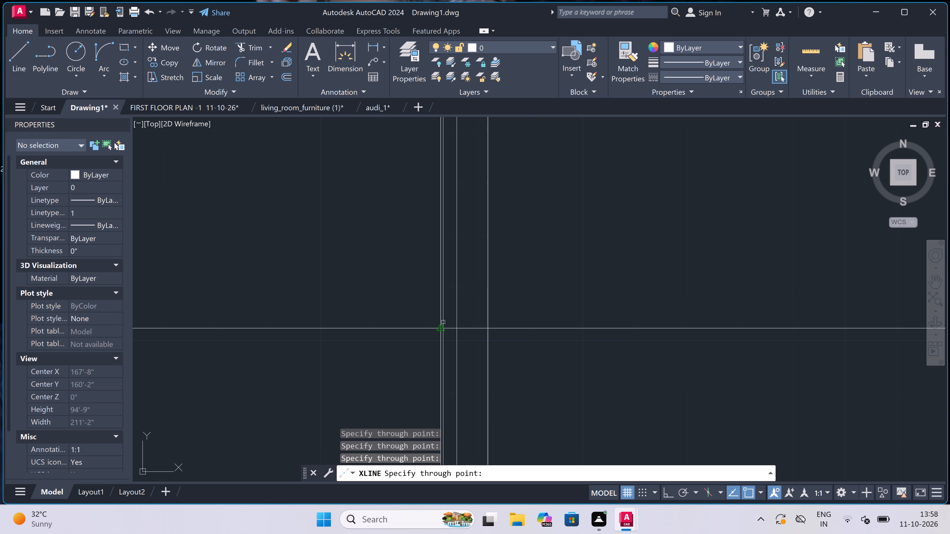
{"action": "scroll", "coordinate": [444, 324], "scroll_direction": "down", "scroll_amount": 3}
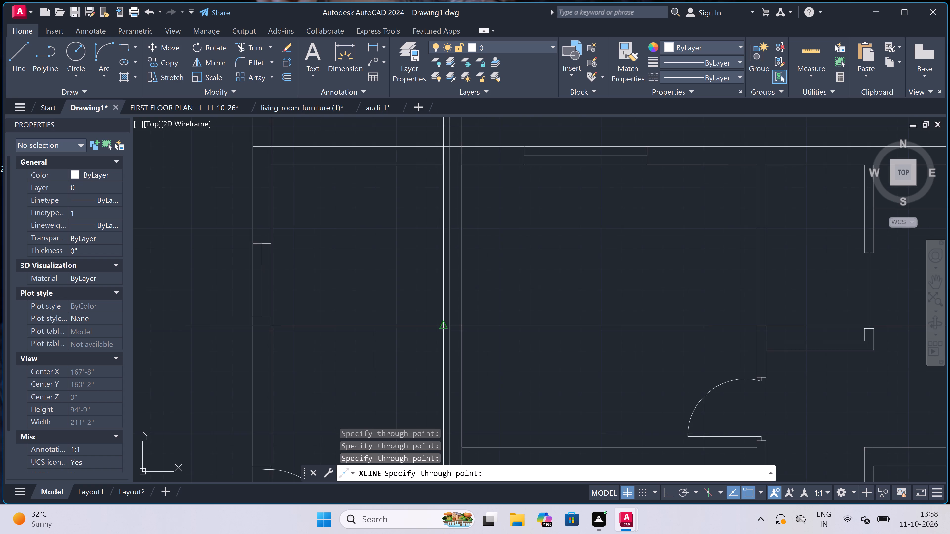
Add vertical construction lines through both ends of the window in the right-hand plan's rear wall.
{"action": "scroll", "coordinate": [445, 325], "scroll_direction": "down", "scroll_amount": 1}
{"action": "scroll", "coordinate": [456, 276], "scroll_direction": "up", "scroll_amount": 2}
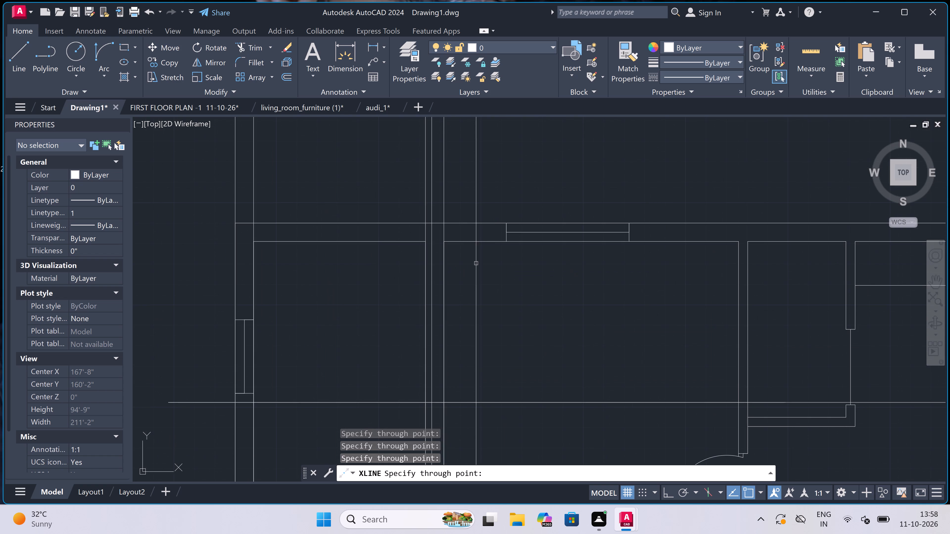
{"action": "scroll", "coordinate": [495, 241], "scroll_direction": "up", "scroll_amount": 1}
{"action": "left_click", "coordinate": [512, 237]}
{"action": "scroll", "coordinate": [424, 285], "scroll_direction": "down", "scroll_amount": 3}
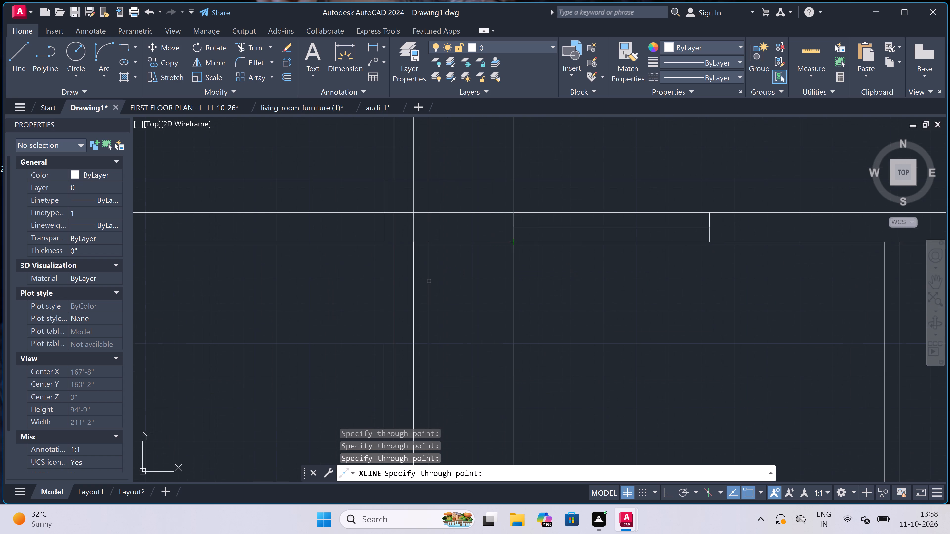
{"action": "scroll", "coordinate": [425, 285], "scroll_direction": "down", "scroll_amount": 1}
{"action": "scroll", "coordinate": [491, 278], "scroll_direction": "up", "scroll_amount": 3}
{"action": "left_click", "coordinate": [504, 265]}
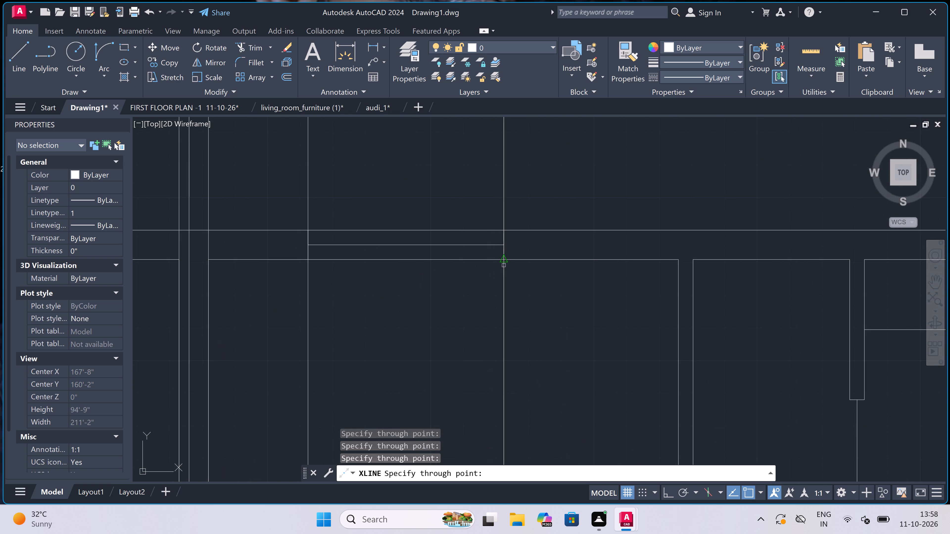
Add vertical construction lines where the section line crosses both faces of the partition between the rear bedroom and the store.
{"action": "scroll", "coordinate": [420, 303], "scroll_direction": "down", "scroll_amount": 5}
{"action": "scroll", "coordinate": [433, 312], "scroll_direction": "up", "scroll_amount": 3}
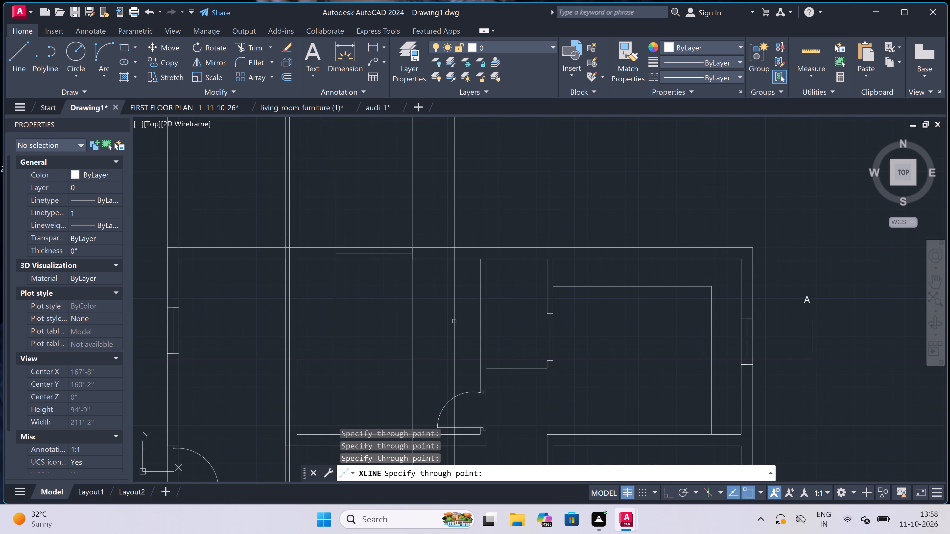
{"action": "scroll", "coordinate": [500, 353], "scroll_direction": "up", "scroll_amount": 2}
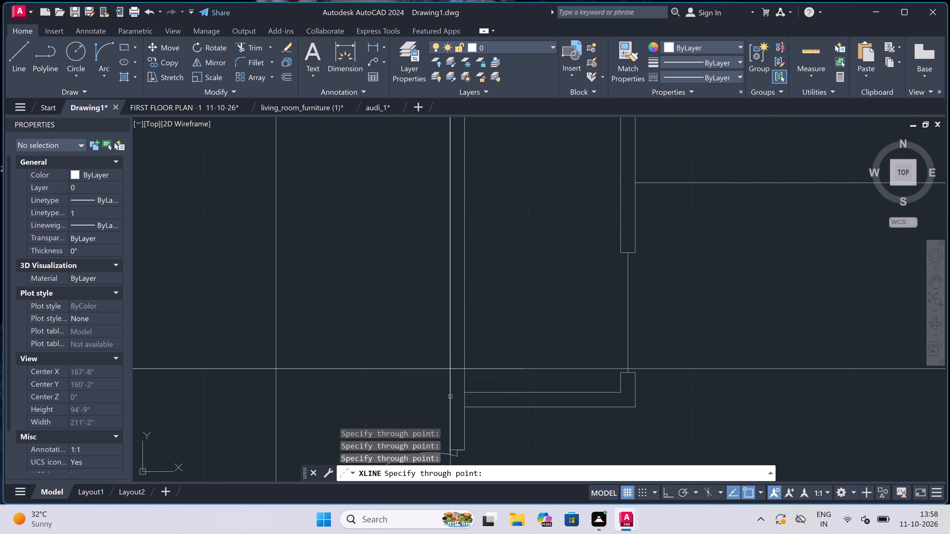
{"action": "left_click", "coordinate": [451, 371]}
{"action": "left_click", "coordinate": [468, 369]}
Add vertical construction lines where the section line crosses both faces of the right-hand plan's right outer wall, and finish the set.
{"action": "scroll", "coordinate": [387, 317], "scroll_direction": "down", "scroll_amount": 4}
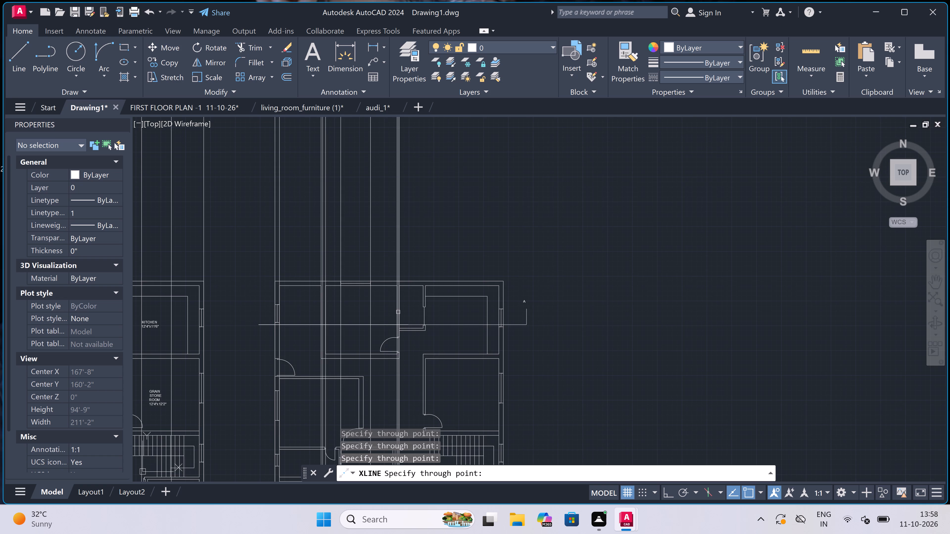
{"action": "scroll", "coordinate": [498, 338], "scroll_direction": "up", "scroll_amount": 3}
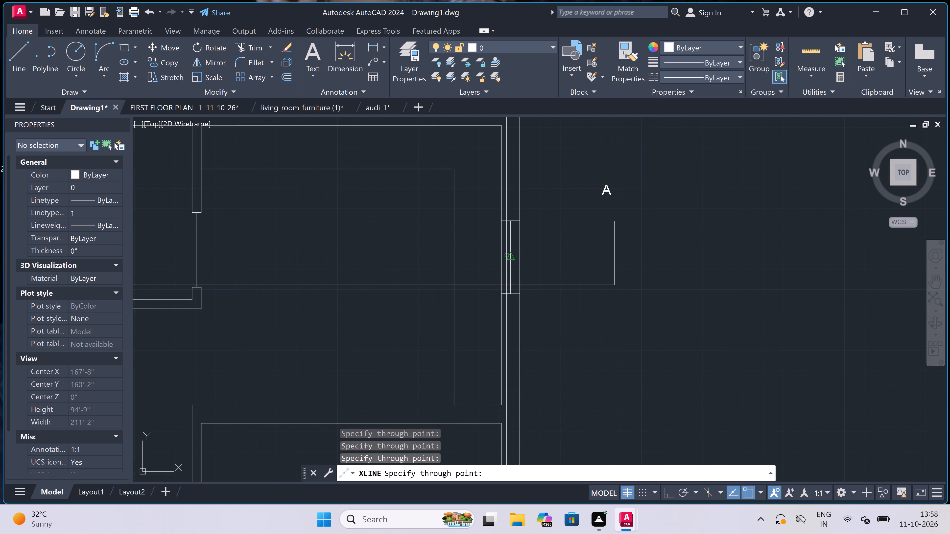
{"action": "scroll", "coordinate": [501, 286], "scroll_direction": "up", "scroll_amount": 2}
{"action": "left_click", "coordinate": [501, 285]}
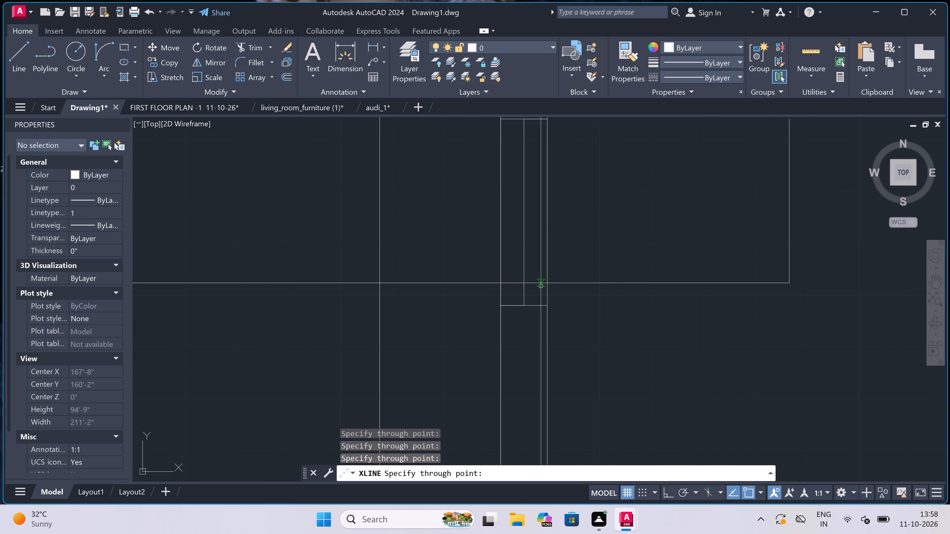
{"action": "left_click", "coordinate": [546, 280]}
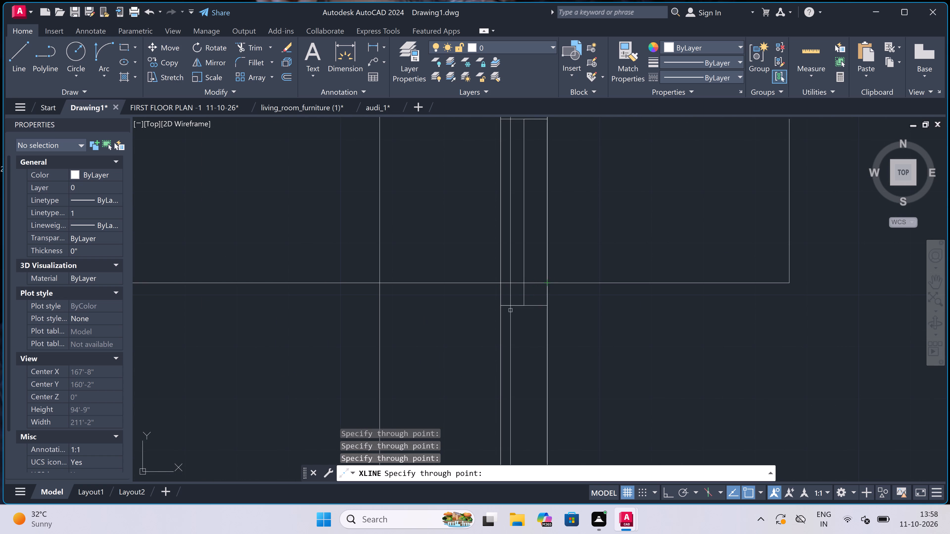
{"action": "scroll", "coordinate": [502, 315], "scroll_direction": "down", "scroll_amount": 7}
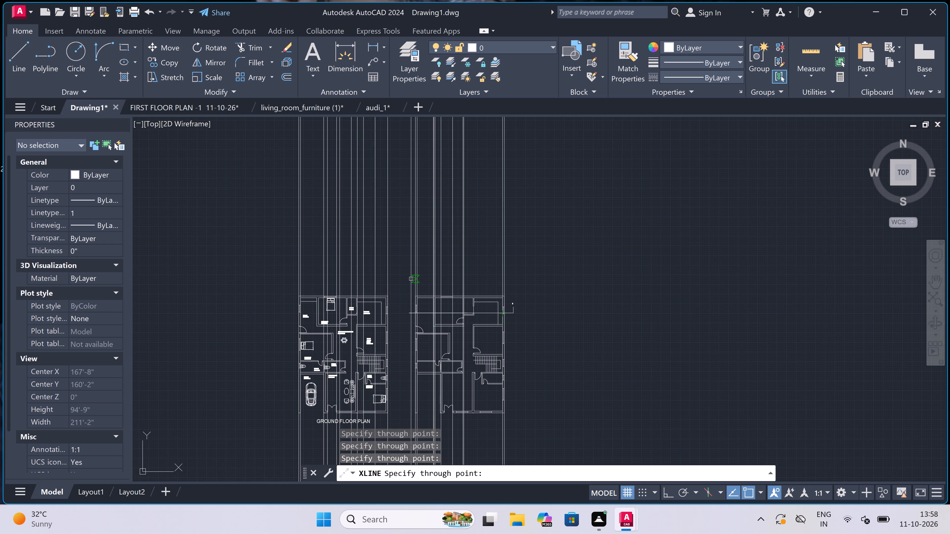
{"action": "key", "text": "Escape"}
Turn Ortho on and add one horizontal construction line across all the vertical lines, just above both plans' rear walls.
{"action": "scroll", "coordinate": [306, 293], "scroll_direction": "up", "scroll_amount": 2}
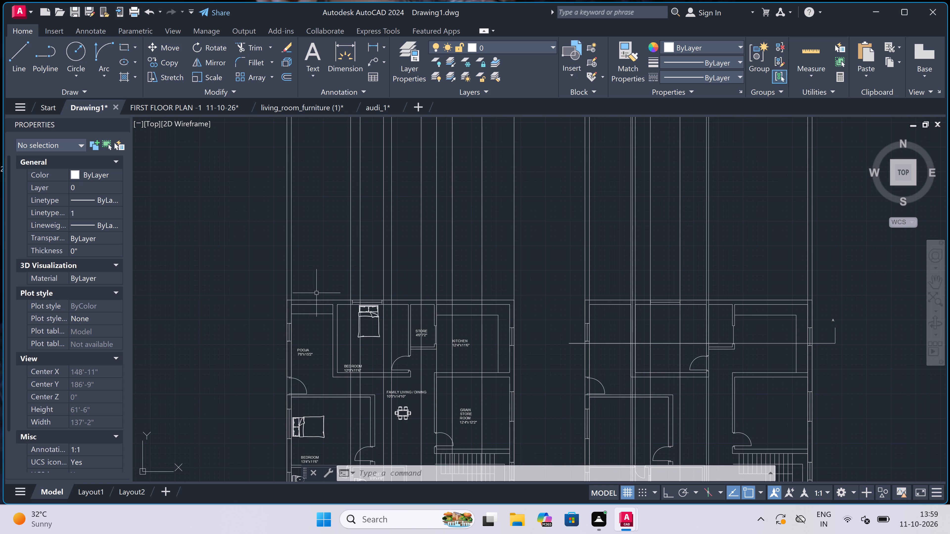
{"action": "scroll", "coordinate": [317, 292], "scroll_direction": "down", "scroll_amount": 2}
{"action": "scroll", "coordinate": [295, 274], "scroll_direction": "up", "scroll_amount": 2}
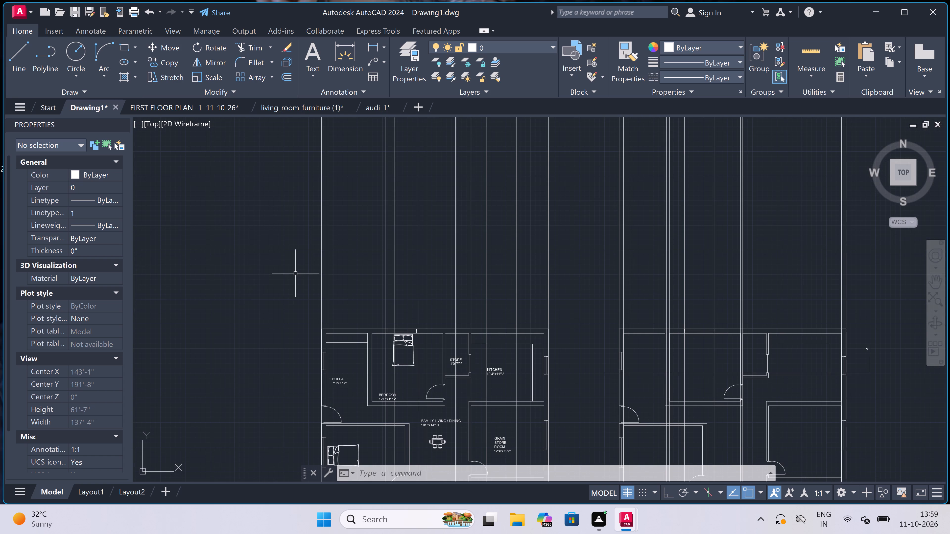
{"action": "type", "text": "XL"}
{"action": "key", "text": "space"}
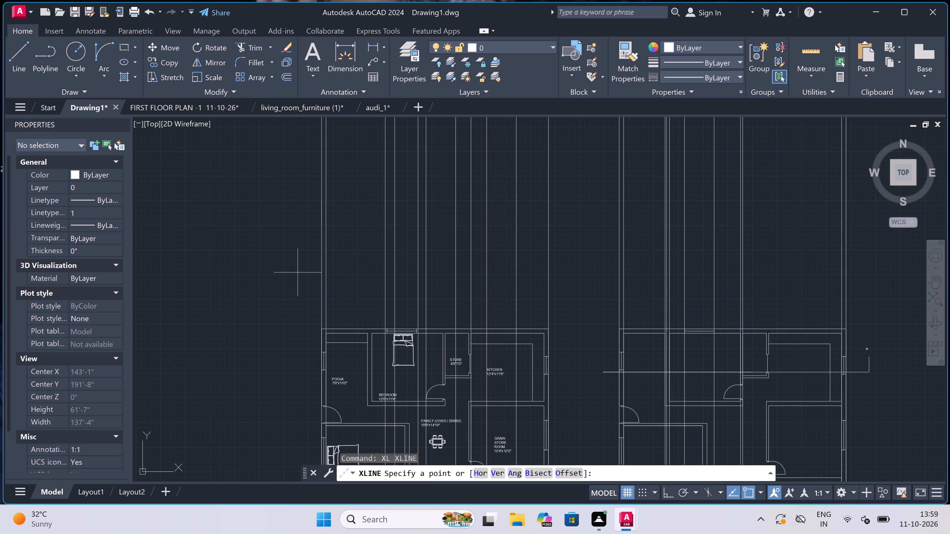
{"action": "left_click", "coordinate": [261, 289]}
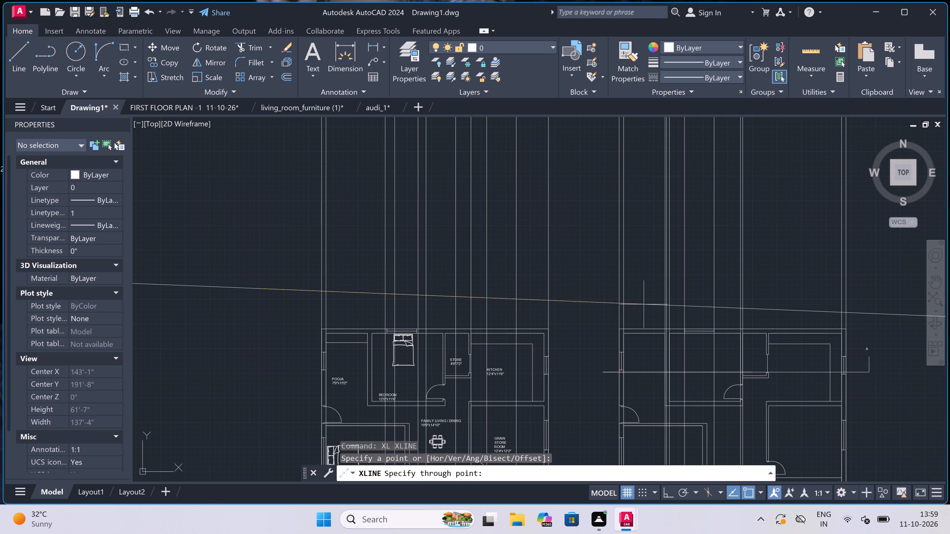
{"action": "key", "text": "F8"}
{"action": "left_click", "coordinate": [601, 254]}
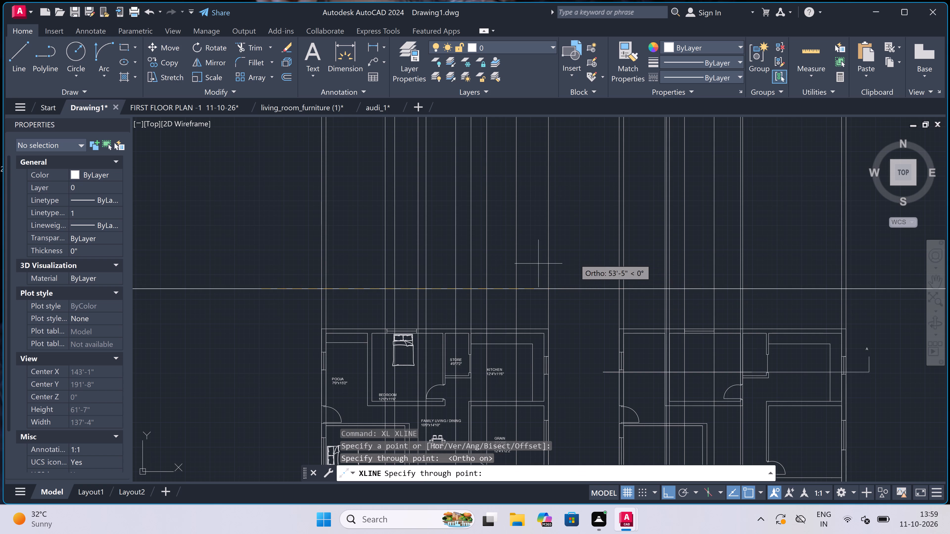
{"action": "key", "text": "Escape"}
Offset the horizontal construction line 6" upward.
{"action": "scroll", "coordinate": [358, 295], "scroll_direction": "down", "scroll_amount": 2}
{"action": "scroll", "coordinate": [466, 283], "scroll_direction": "up", "scroll_amount": 3}
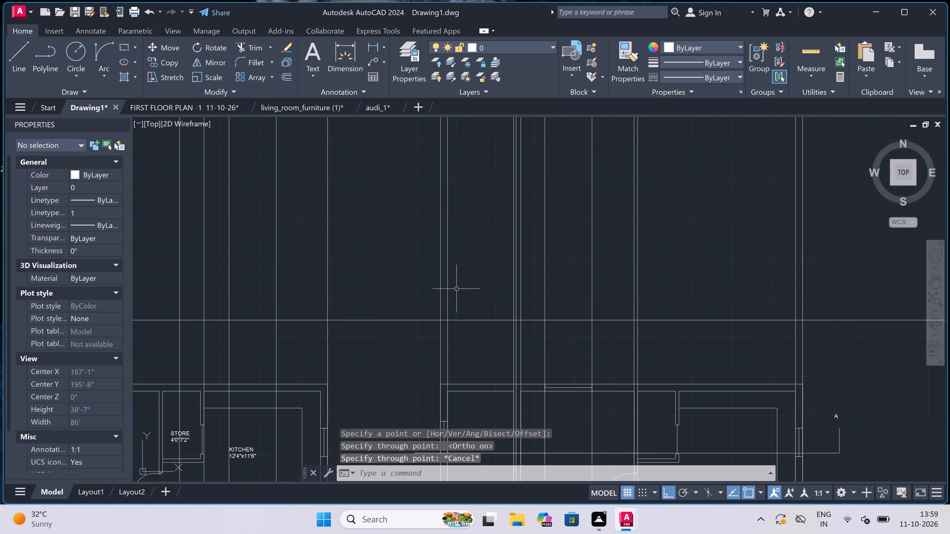
{"action": "scroll", "coordinate": [370, 300], "scroll_direction": "down", "scroll_amount": 2}
{"action": "scroll", "coordinate": [356, 294], "scroll_direction": "up", "scroll_amount": 2}
{"action": "key", "text": "o"}
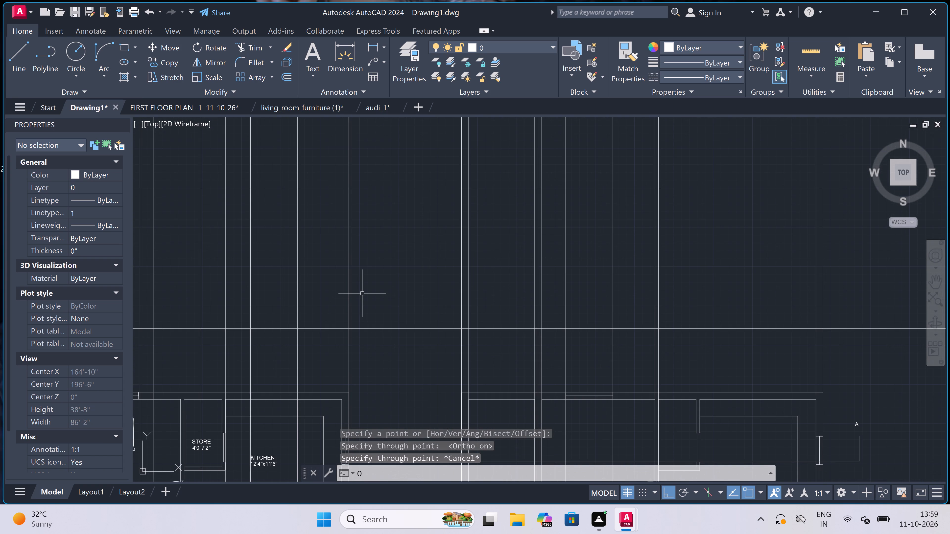
{"action": "key", "text": "space"}
{"action": "left_click", "coordinate": [397, 326]}
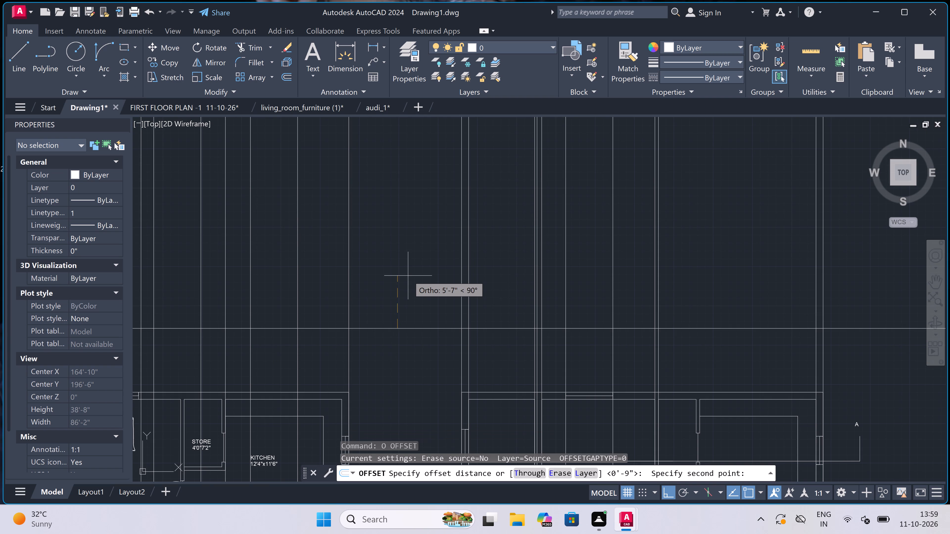
{"action": "scroll", "coordinate": [408, 276], "scroll_direction": "down", "scroll_amount": 3}
{"action": "scroll", "coordinate": [408, 276], "scroll_direction": "up", "scroll_amount": 3}
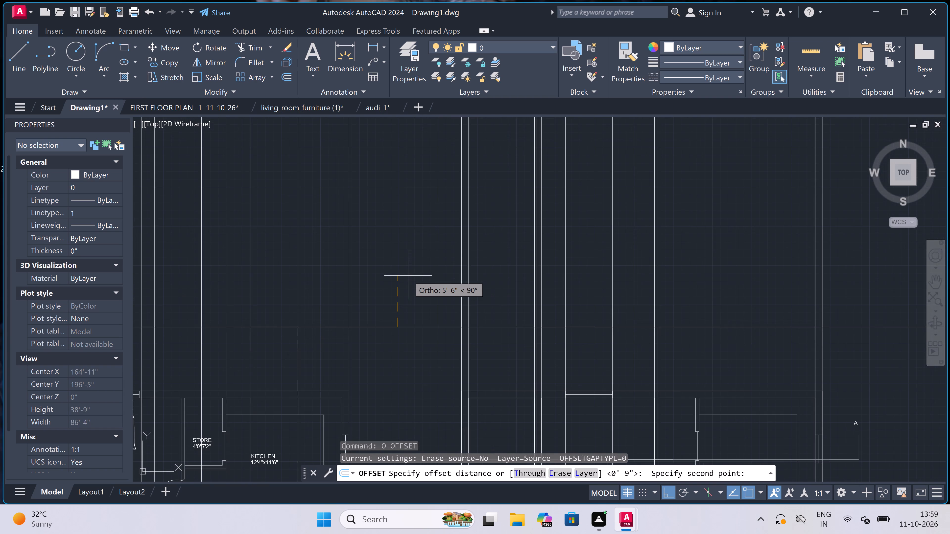
{"action": "scroll", "coordinate": [408, 276], "scroll_direction": "down", "scroll_amount": 3}
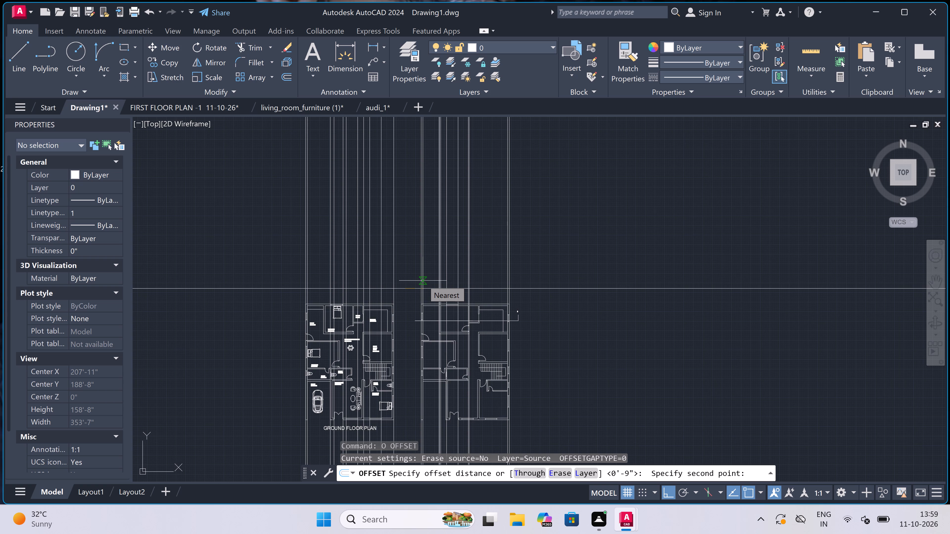
{"action": "scroll", "coordinate": [389, 281], "scroll_direction": "up", "scroll_amount": 2}
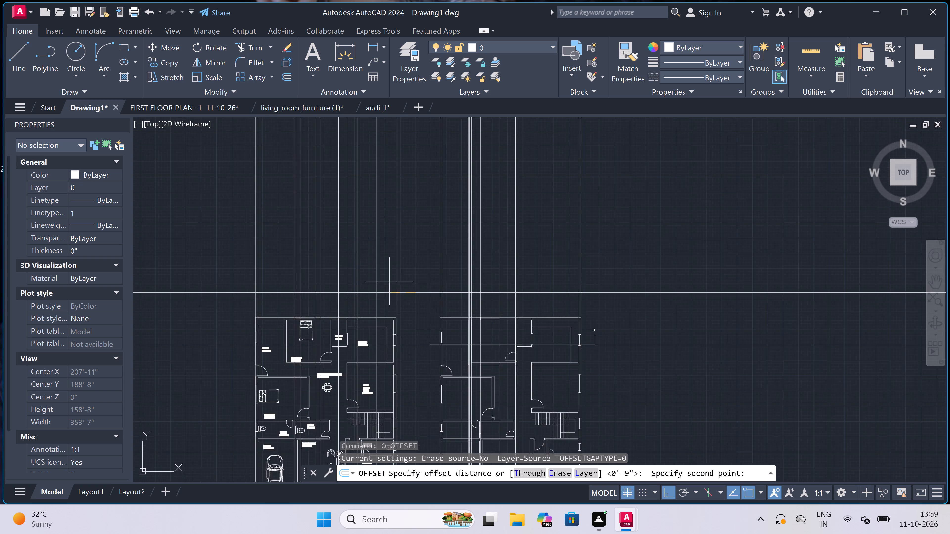
{"action": "key", "text": "6"}
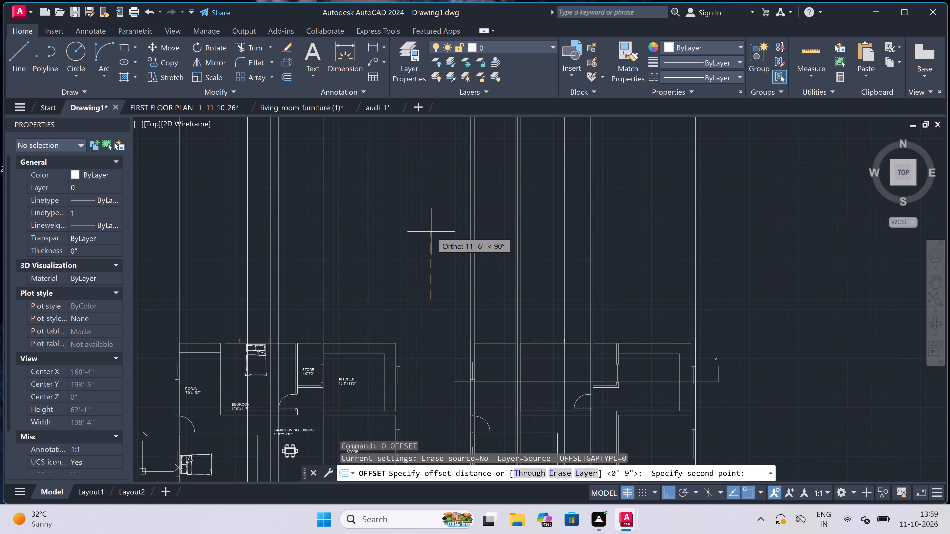
{"action": "key", "text": "shift+quotedbl"}
{"action": "key", "text": "space"}
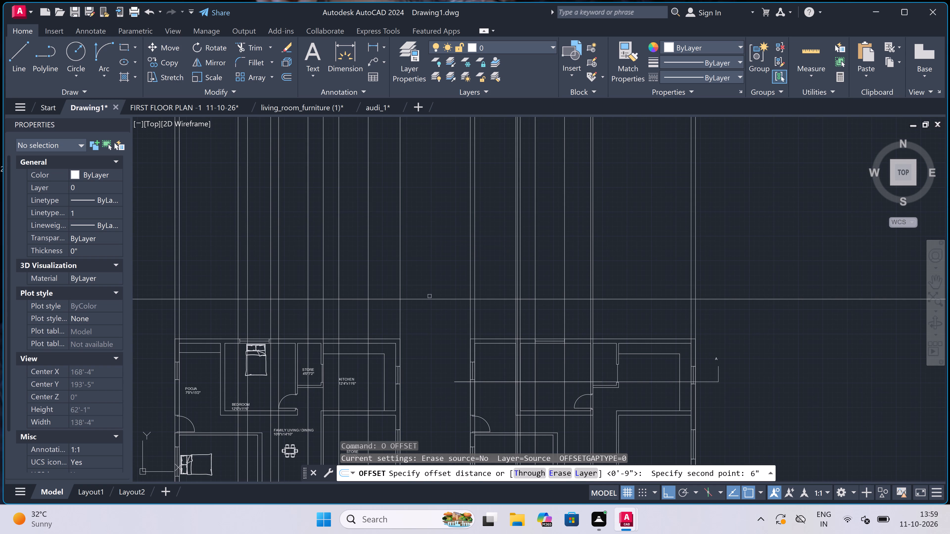
{"action": "left_click_drag", "start_coordinate": [428, 298], "coordinate": [429, 296]}
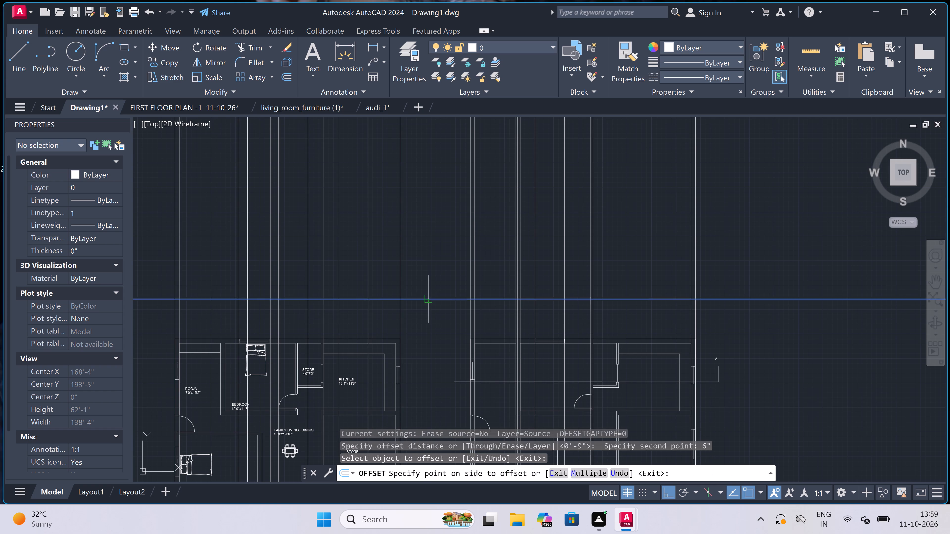
{"action": "left_click", "coordinate": [431, 284]}
{"action": "key", "text": "Escape"}
Offset the upper of the two horizontal construction lines 3' upward.
{"action": "scroll", "coordinate": [427, 299], "scroll_direction": "up", "scroll_amount": 3}
{"action": "key", "text": "space"}
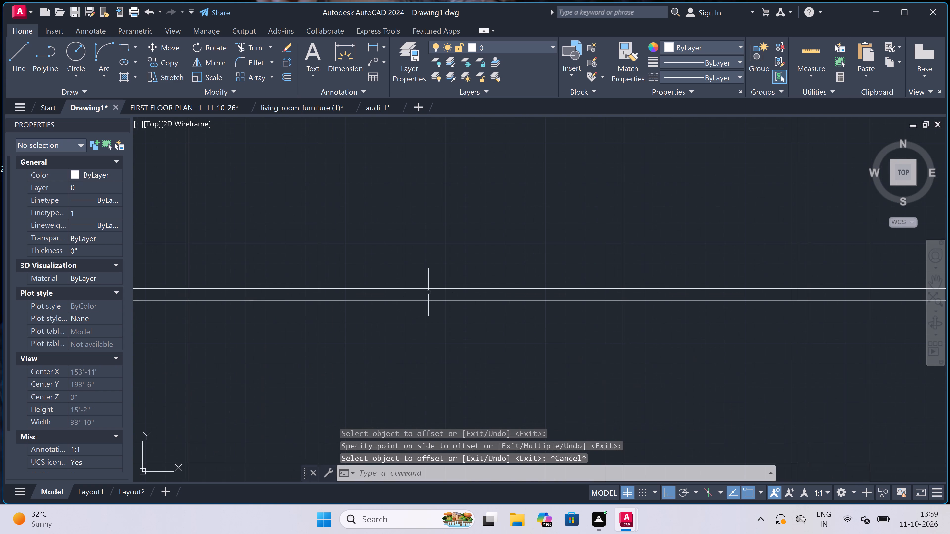
{"action": "left_click_drag", "start_coordinate": [425, 289], "coordinate": [425, 287]}
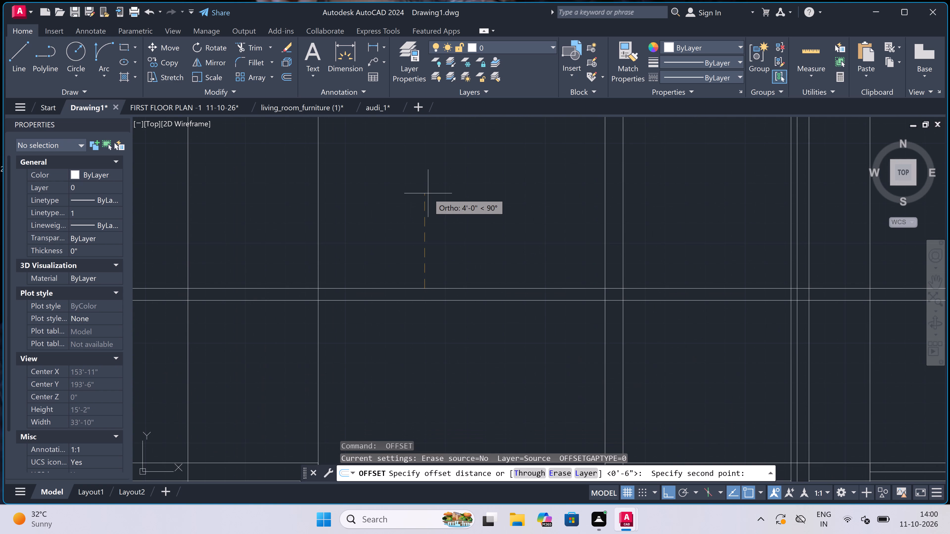
{"action": "type", "text": "3'"}
{"action": "key", "text": "space"}
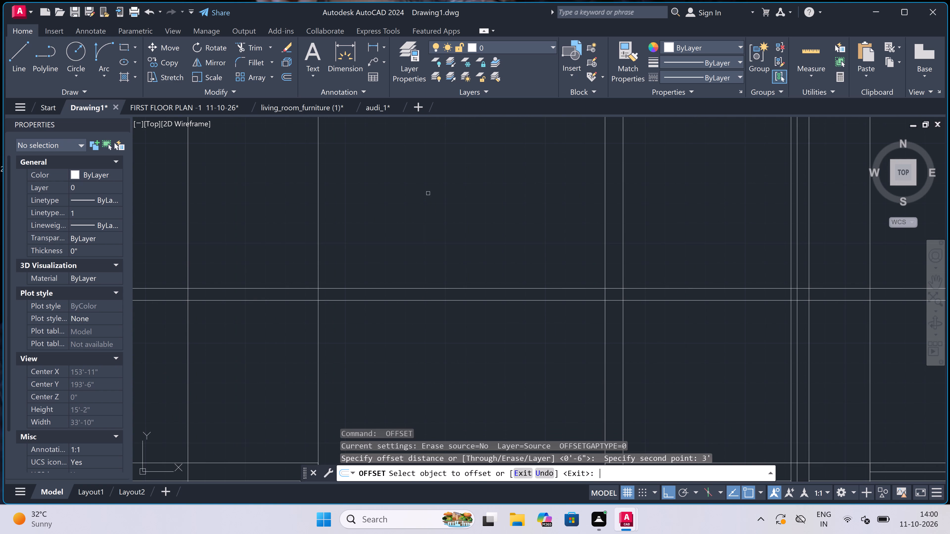
{"action": "left_click", "coordinate": [405, 287]}
{"action": "left_click", "coordinate": [406, 261]}
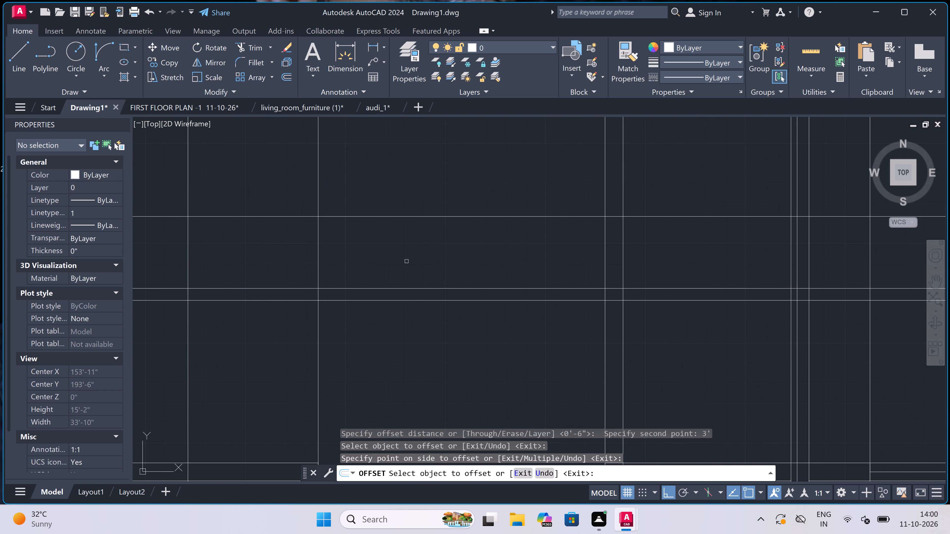
{"action": "key", "text": "Escape"}
Offset the topmost horizontal construction line 4' upward.
{"action": "key", "text": "space"}
{"action": "left_click", "coordinate": [423, 217]}
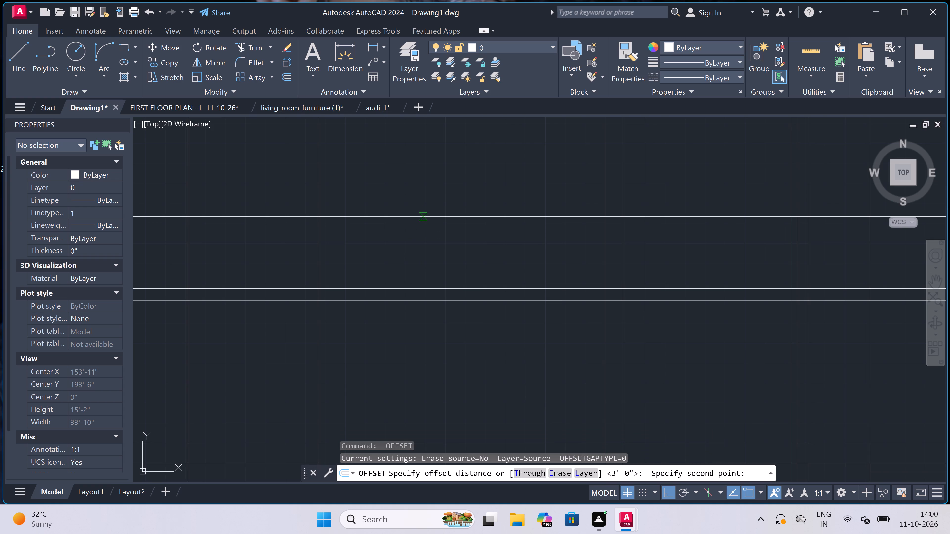
{"action": "type", "text": "4'"}
{"action": "key", "text": "space"}
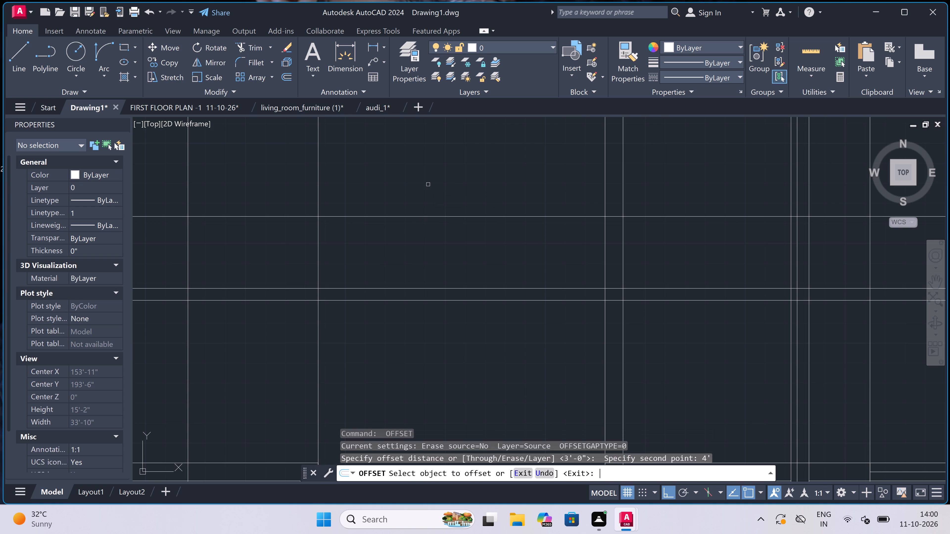
{"action": "left_click", "coordinate": [433, 217]}
{"action": "left_click", "coordinate": [433, 207]}
{"action": "scroll", "coordinate": [433, 207], "scroll_direction": "down", "scroll_amount": 5}
{"action": "scroll", "coordinate": [423, 169], "scroll_direction": "up", "scroll_amount": 3}
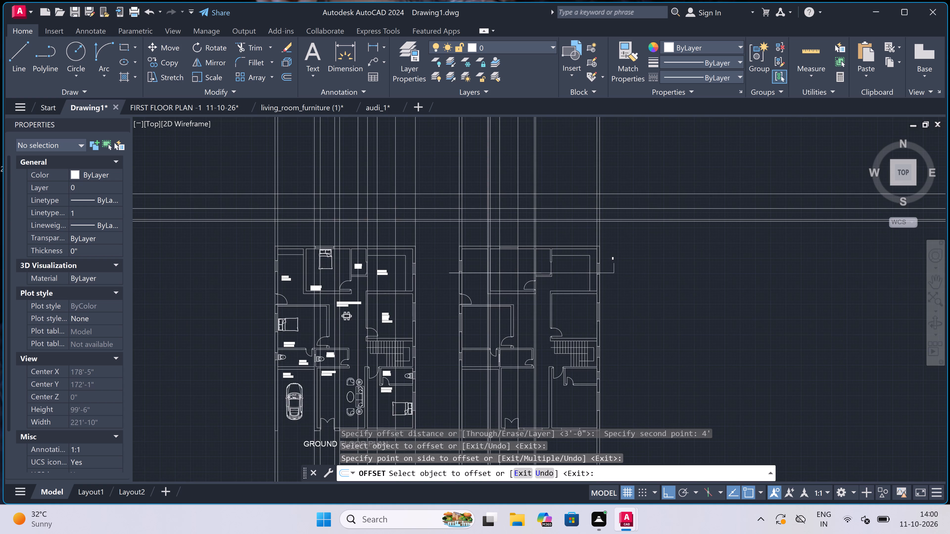
{"action": "key", "text": "Escape"}
Offset the new topmost horizontal construction line 3' upward.
{"action": "key", "text": "space"}
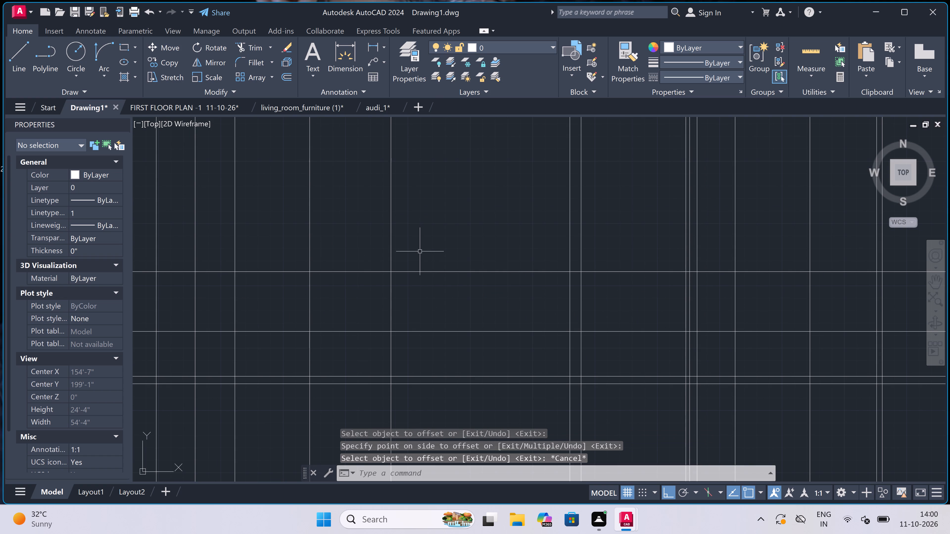
{"action": "left_click", "coordinate": [421, 266]}
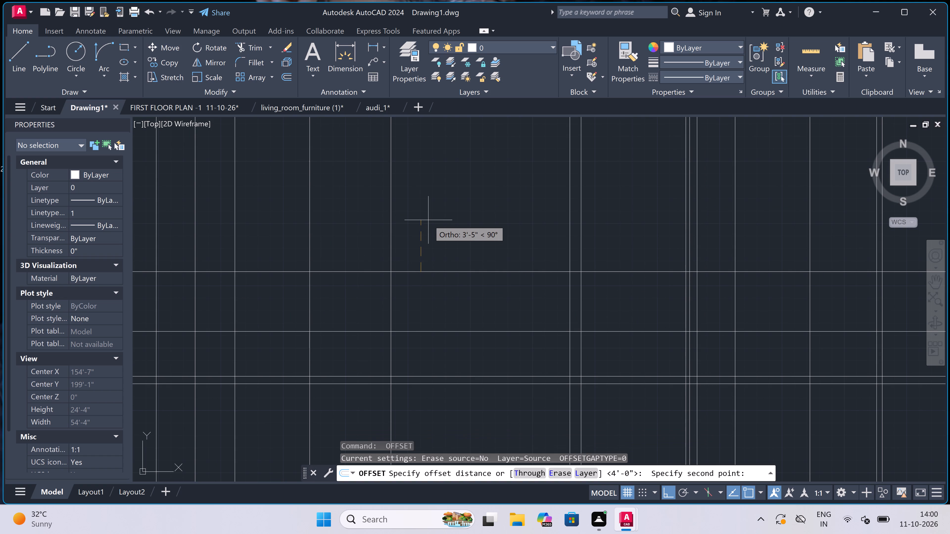
{"action": "type", "text": "3'"}
{"action": "key", "text": "space"}
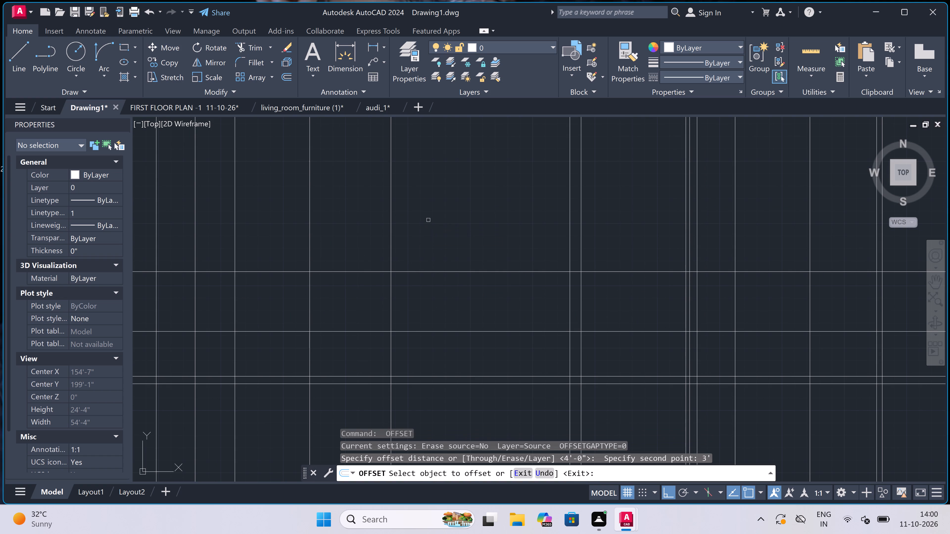
{"action": "left_click", "coordinate": [440, 271]}
{"action": "left_click", "coordinate": [446, 230]}
{"action": "key", "text": "Escape"}
Offset the topmost horizontal level line 6" upward to form a slab band.
{"action": "scroll", "coordinate": [447, 230], "scroll_direction": "down", "scroll_amount": 5}
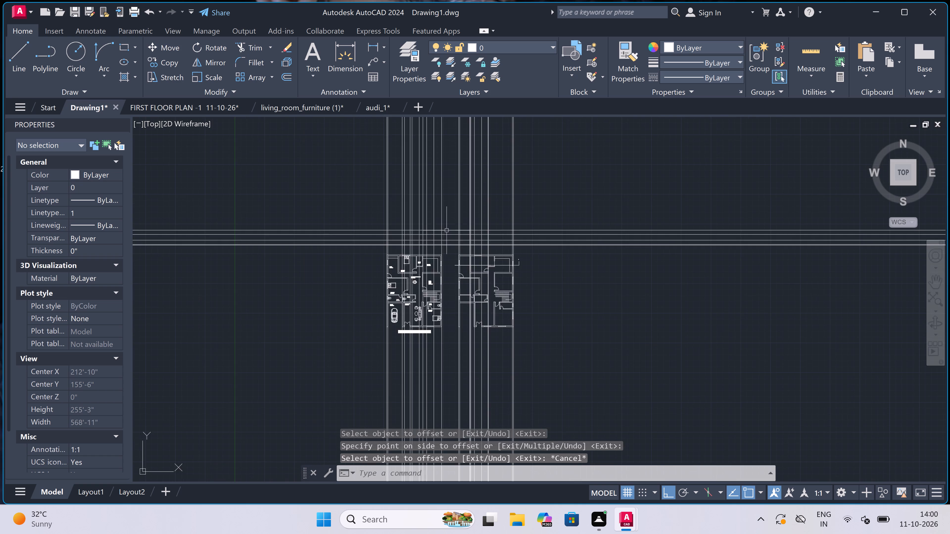
{"action": "scroll", "coordinate": [448, 225], "scroll_direction": "up", "scroll_amount": 5}
{"action": "key", "text": "space"}
{"action": "left_click", "coordinate": [441, 256]}
{"action": "scroll", "coordinate": [442, 247], "scroll_direction": "up", "scroll_amount": 4}
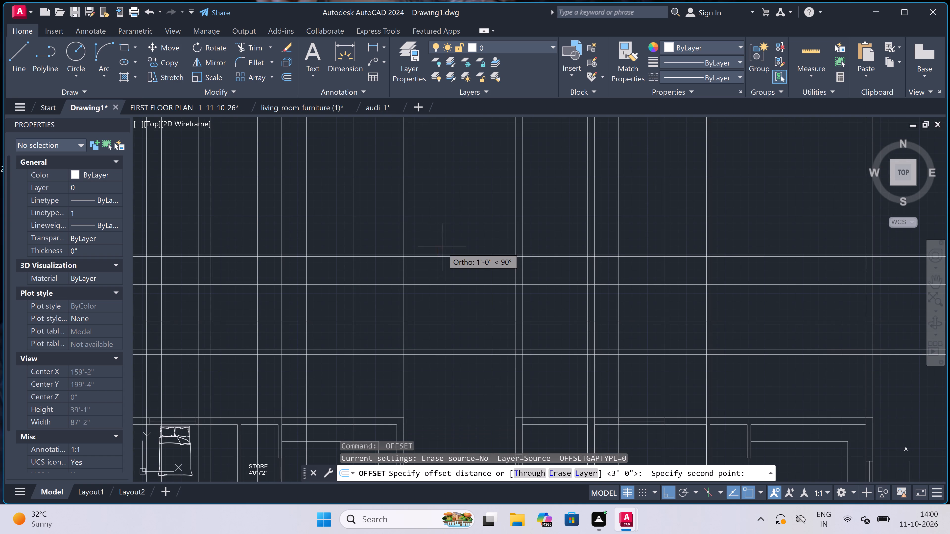
{"action": "scroll", "coordinate": [442, 247], "scroll_direction": "up", "scroll_amount": 1}
{"action": "type", "text": "6\""}
{"action": "key", "text": "space"}
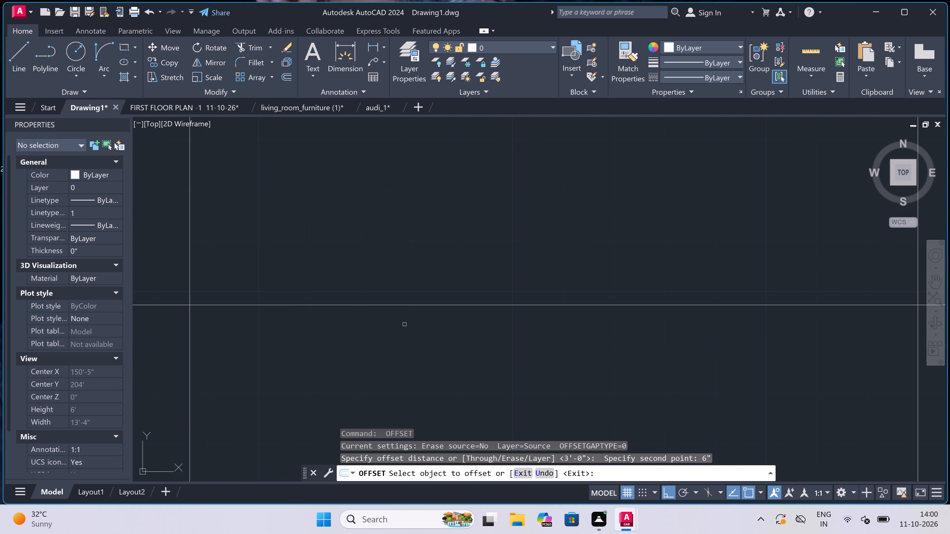
{"action": "left_click", "coordinate": [410, 304]}
{"action": "left_click", "coordinate": [416, 268]}
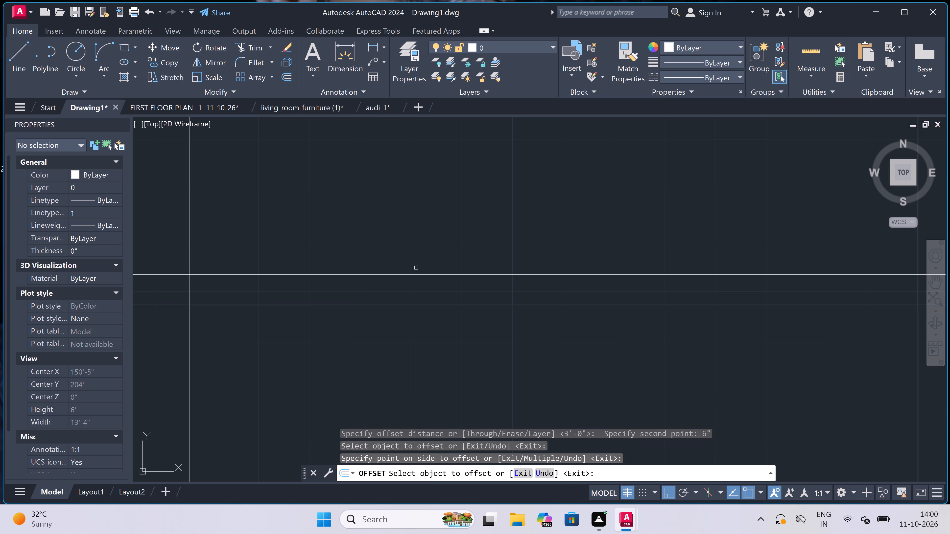
{"action": "key", "text": "Escape"}
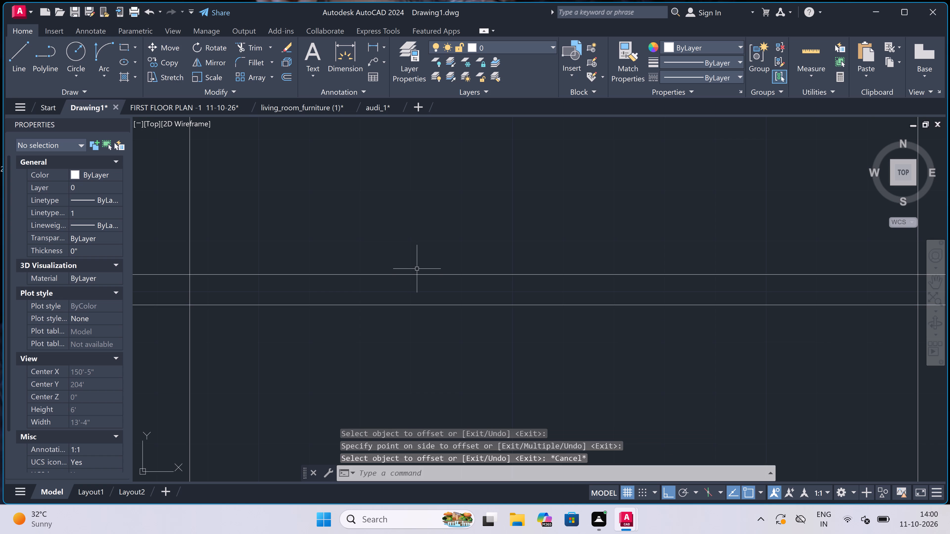
Offset the upper line of the top 6" band 3'6" upward.
{"action": "key", "text": "space"}
{"action": "left_click", "coordinate": [416, 275]}
{"action": "scroll", "coordinate": [420, 219], "scroll_direction": "down", "scroll_amount": 5}
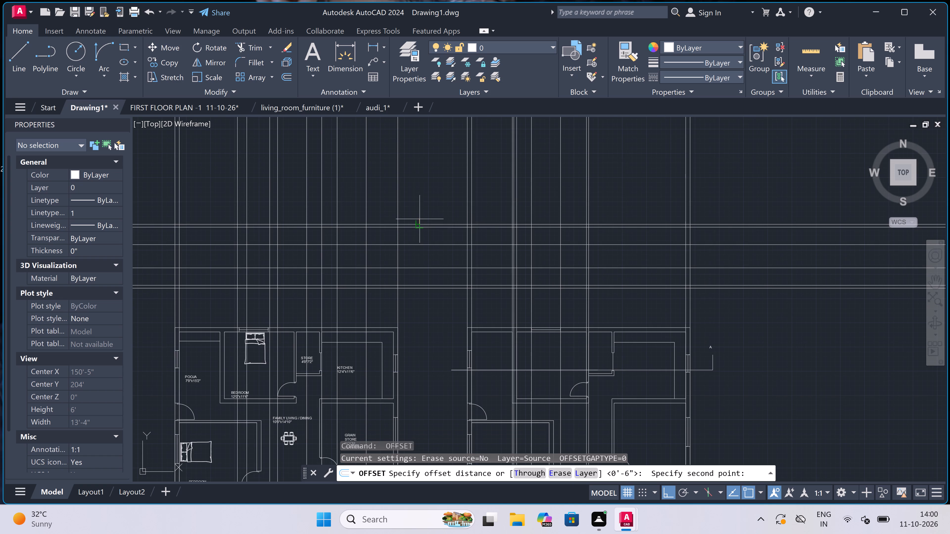
{"action": "scroll", "coordinate": [420, 204], "scroll_direction": "up", "scroll_amount": 4}
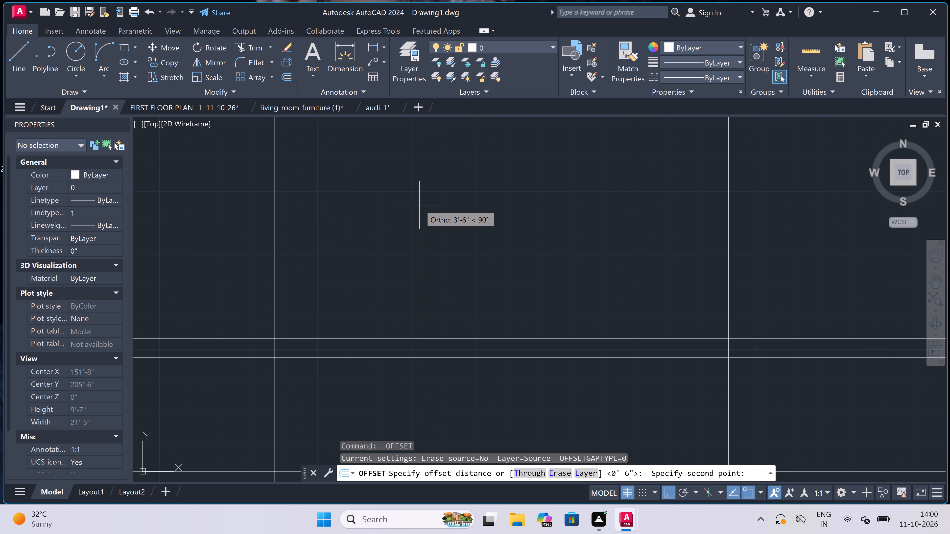
{"action": "type", "text": "3'6\""}
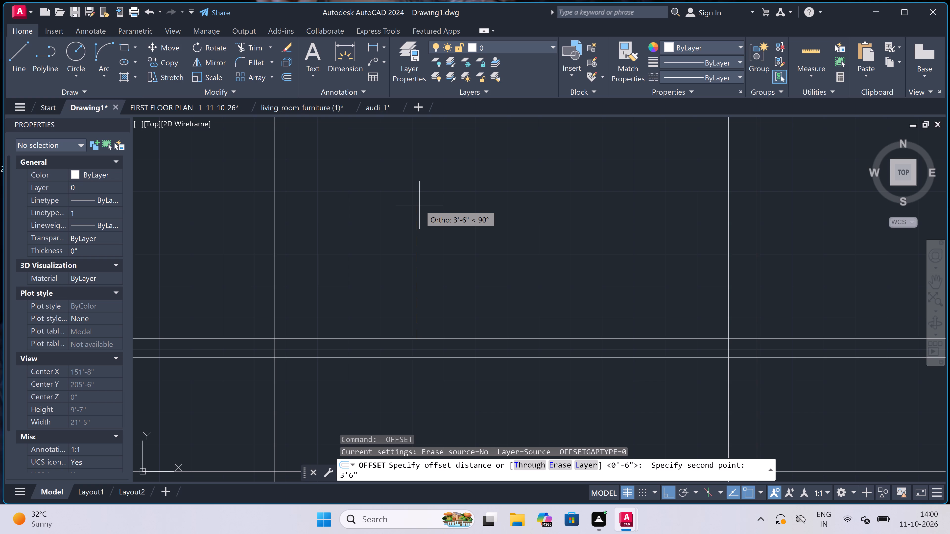
{"action": "key", "text": "space"}
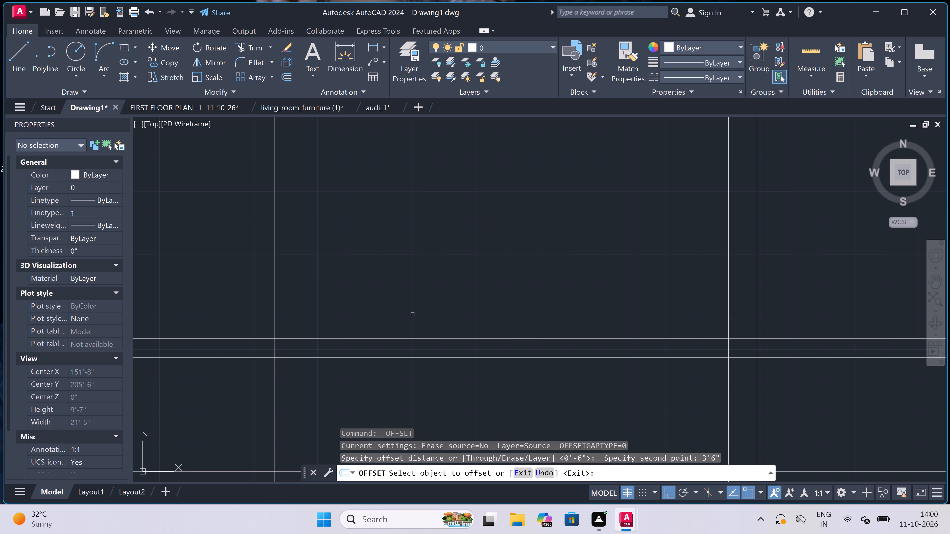
{"action": "left_click", "coordinate": [409, 342]}
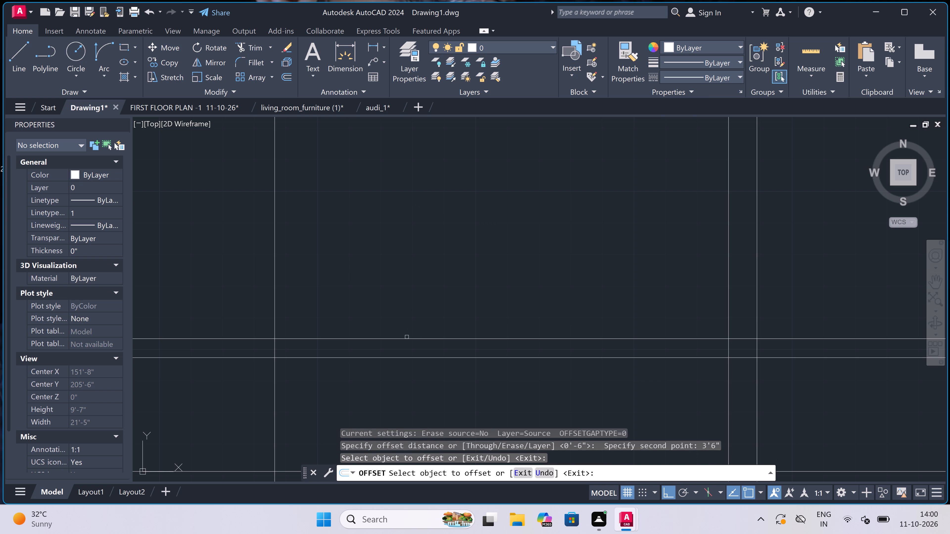
{"action": "left_click_drag", "start_coordinate": [408, 339], "coordinate": [415, 312]}
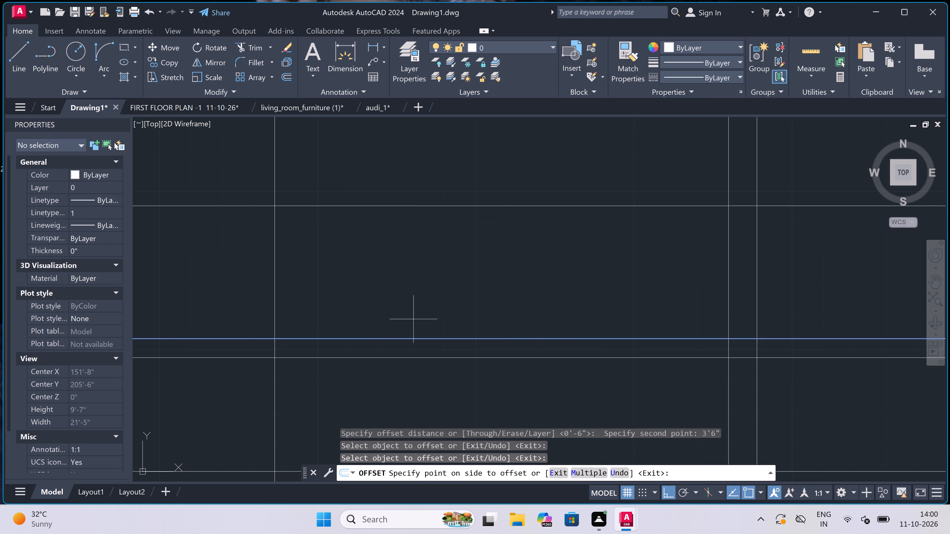
{"action": "left_click", "coordinate": [449, 211]}
{"action": "key", "text": "Escape"}
Trim all vertical construction lines of both plans above the topmost horizontal line.
{"action": "scroll", "coordinate": [454, 236], "scroll_direction": "down", "scroll_amount": 4}
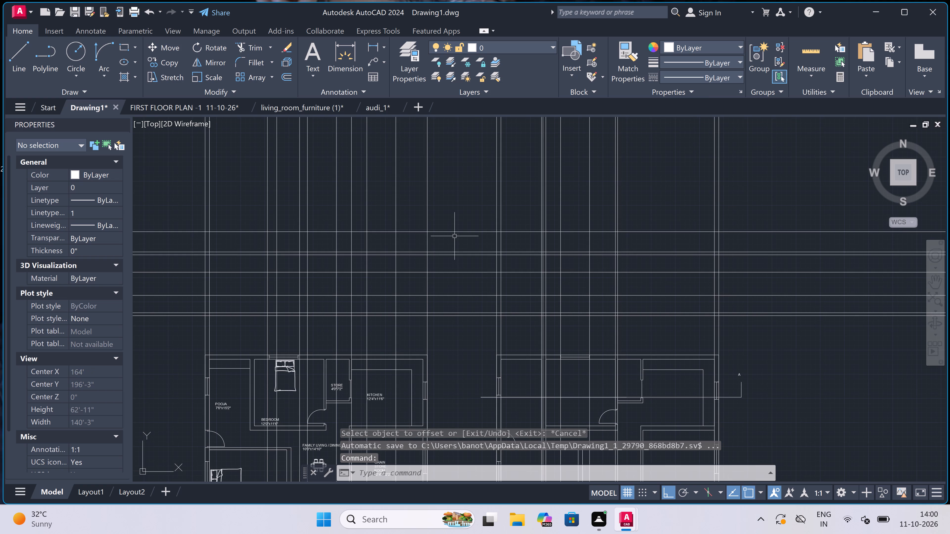
{"action": "type", "text": "tr"}
{"action": "key", "text": "space"}
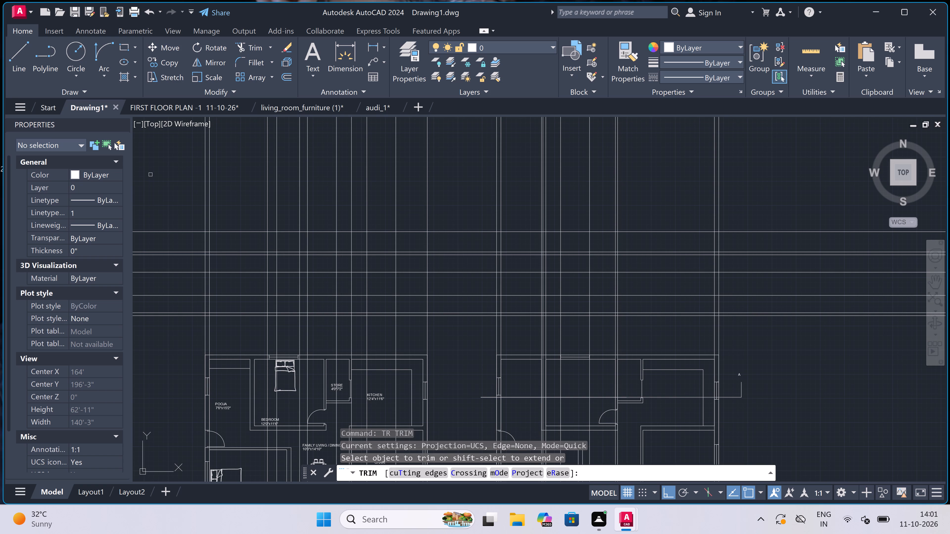
{"action": "left_click", "coordinate": [180, 188]}
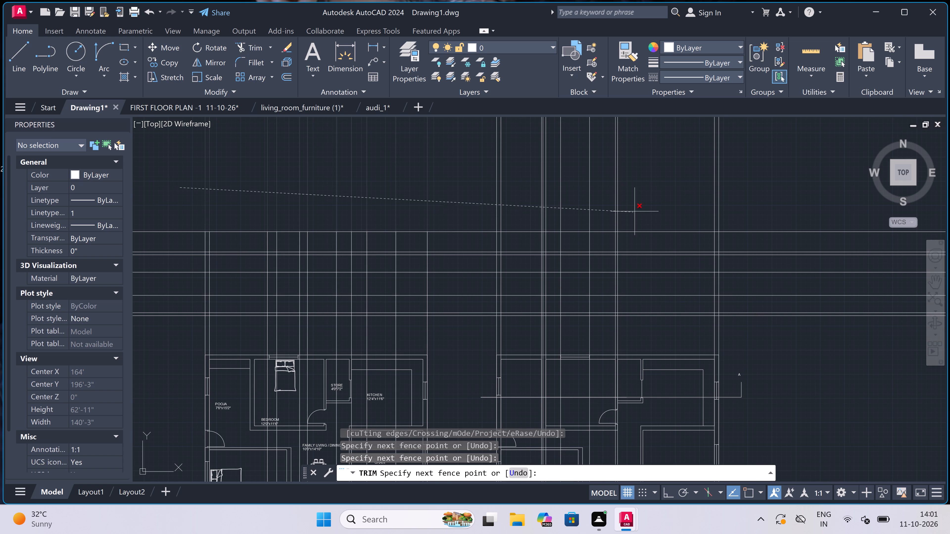
{"action": "left_click", "coordinate": [765, 188]}
Trim the horizontal level lines beyond both outermost vertical lines and in the gap between the two plans' projections.
{"action": "left_click", "coordinate": [765, 199]}
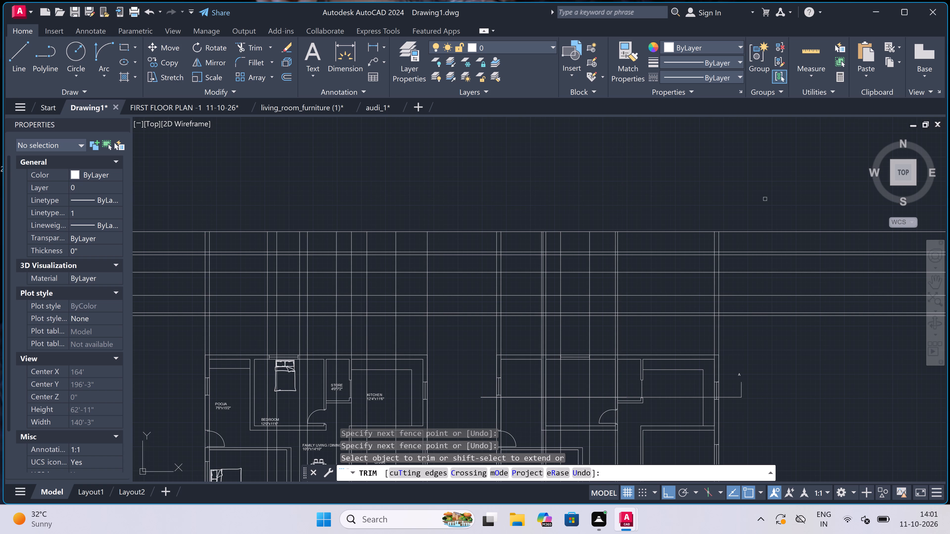
{"action": "left_click", "coordinate": [797, 394]}
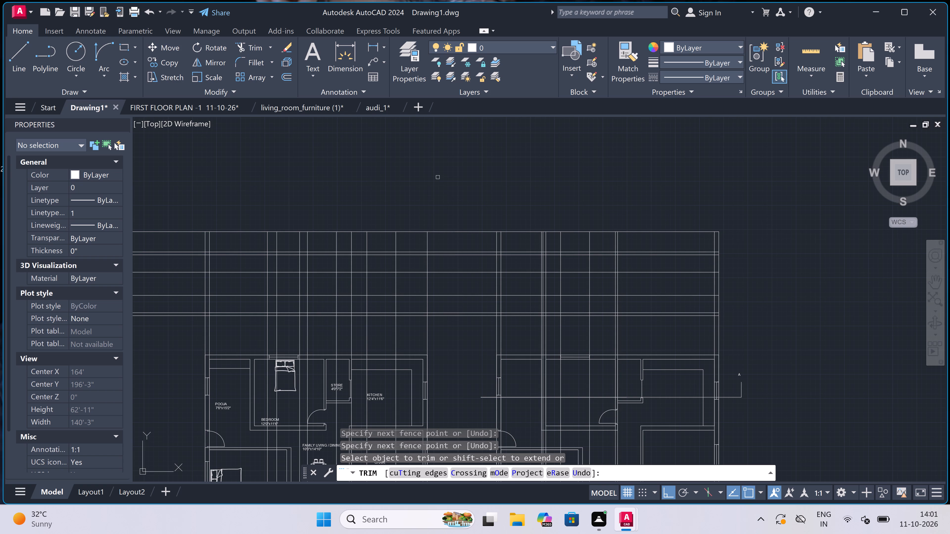
{"action": "left_click_drag", "start_coordinate": [190, 215], "coordinate": [190, 217]}
{"action": "left_click", "coordinate": [171, 363]}
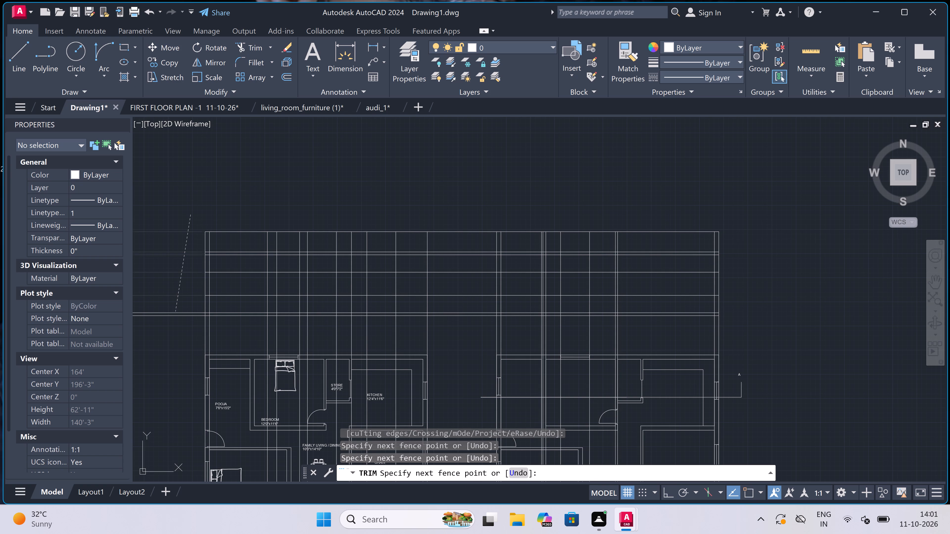
{"action": "left_click", "coordinate": [452, 327]}
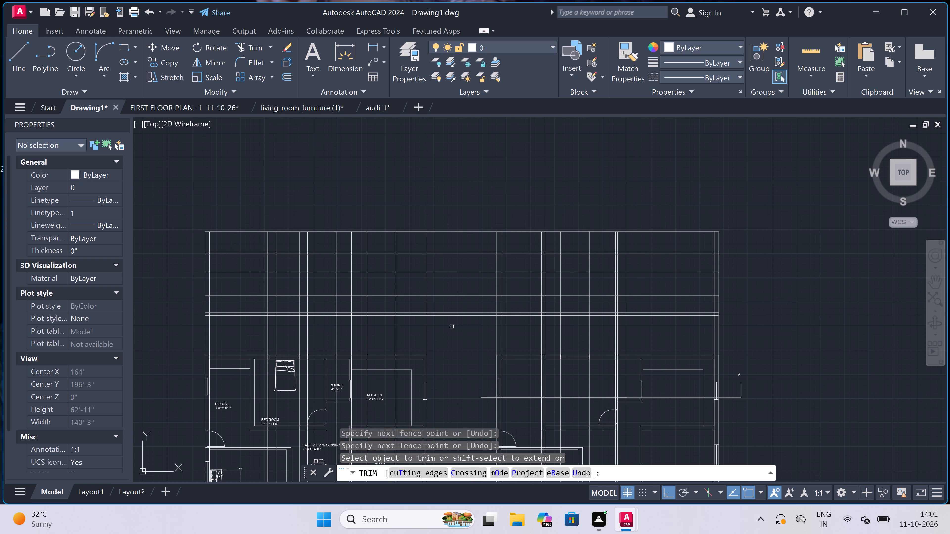
{"action": "left_click", "coordinate": [455, 221]}
Trim the right-hand projection's inner vertical lines out of the top 3'6" band, keeping its two outer edges.
{"action": "scroll", "coordinate": [752, 241], "scroll_direction": "up", "scroll_amount": 2}
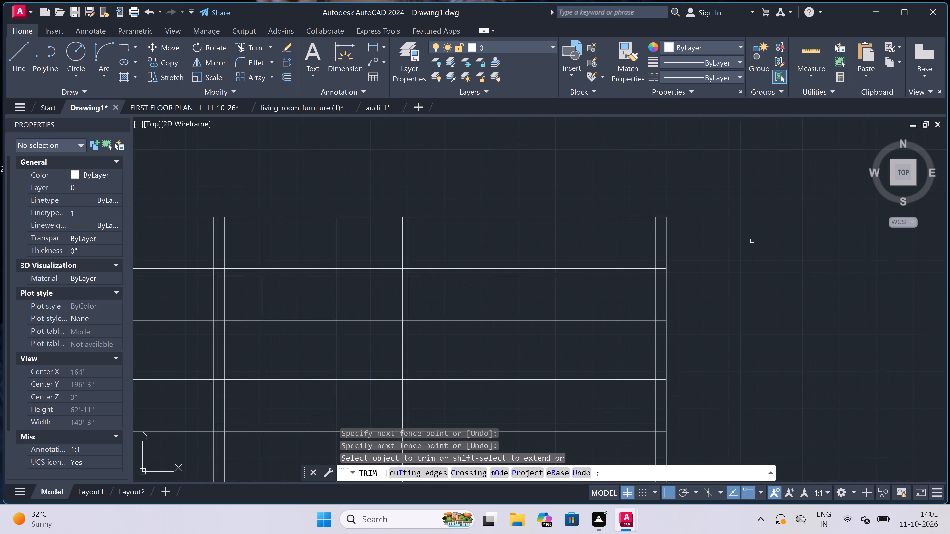
{"action": "scroll", "coordinate": [644, 242], "scroll_direction": "up", "scroll_amount": 1}
{"action": "left_click", "coordinate": [670, 241]}
{"action": "scroll", "coordinate": [646, 242], "scroll_direction": "down", "scroll_amount": 3}
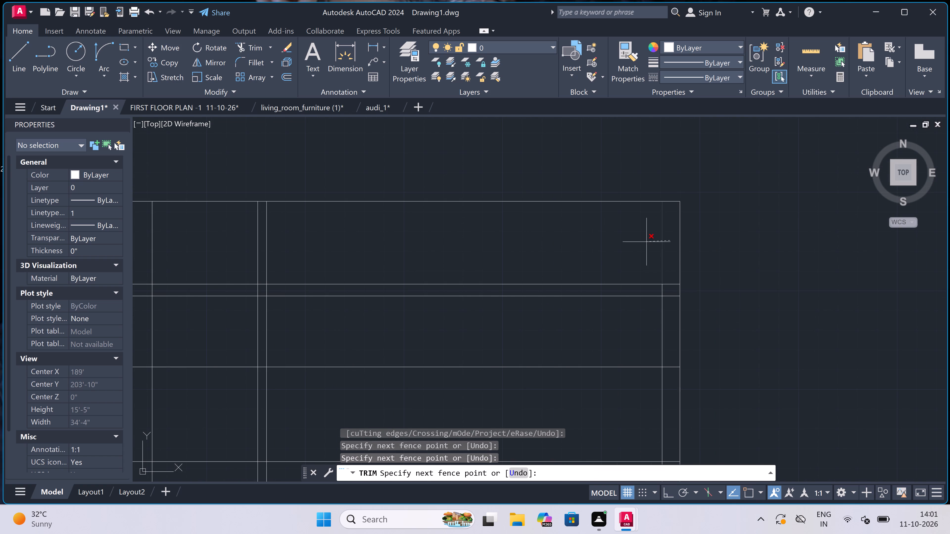
{"action": "scroll", "coordinate": [646, 242], "scroll_direction": "down", "scroll_amount": 2}
{"action": "scroll", "coordinate": [641, 242], "scroll_direction": "up", "scroll_amount": 2}
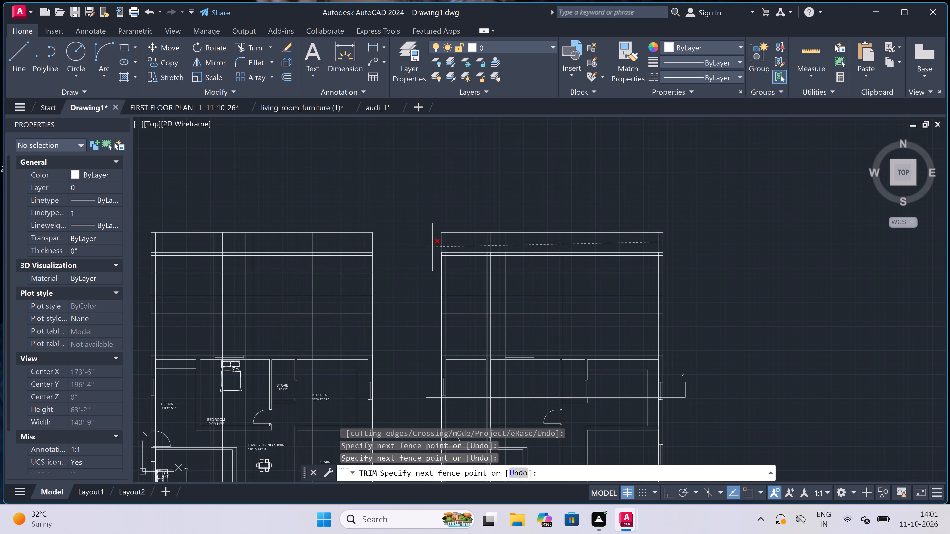
{"action": "scroll", "coordinate": [436, 242], "scroll_direction": "up", "scroll_amount": 2}
{"action": "scroll", "coordinate": [461, 241], "scroll_direction": "up", "scroll_amount": 2}
{"action": "left_click", "coordinate": [448, 241]}
Trim the right-hand projection's inner vertical lines out of the upper 6" band, keeping its outer edges.
{"action": "scroll", "coordinate": [448, 241], "scroll_direction": "down", "scroll_amount": 2}
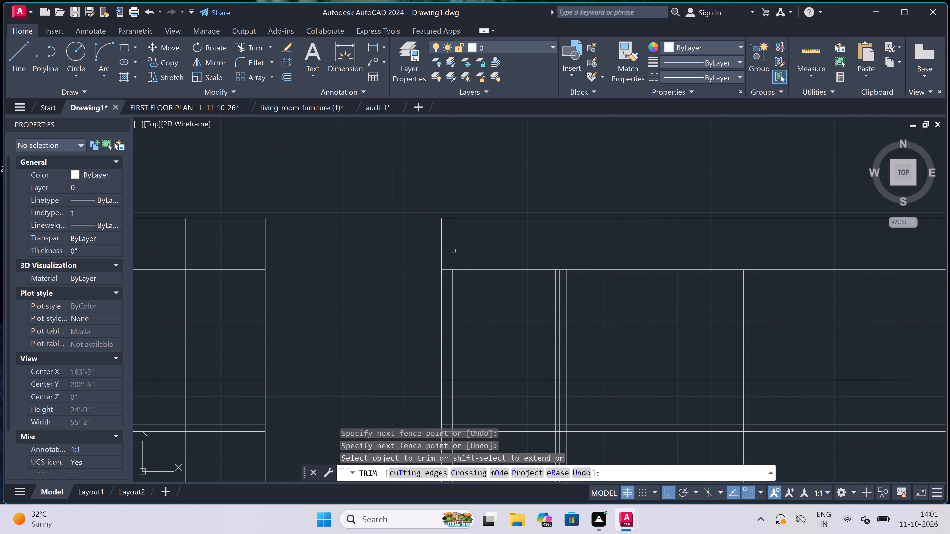
{"action": "scroll", "coordinate": [454, 270], "scroll_direction": "up", "scroll_amount": 4}
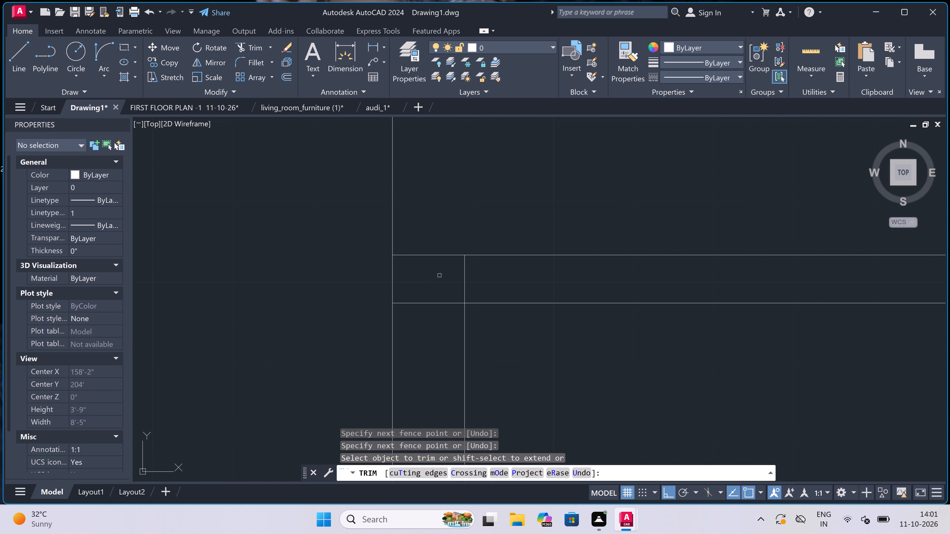
{"action": "left_click", "coordinate": [433, 277]}
{"action": "scroll", "coordinate": [433, 277], "scroll_direction": "down", "scroll_amount": 5}
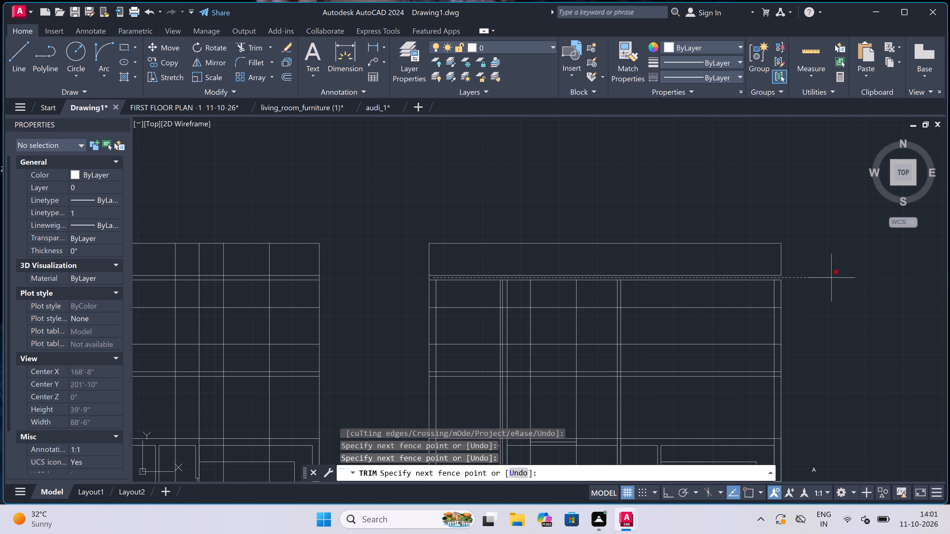
{"action": "scroll", "coordinate": [806, 273], "scroll_direction": "up", "scroll_amount": 2}
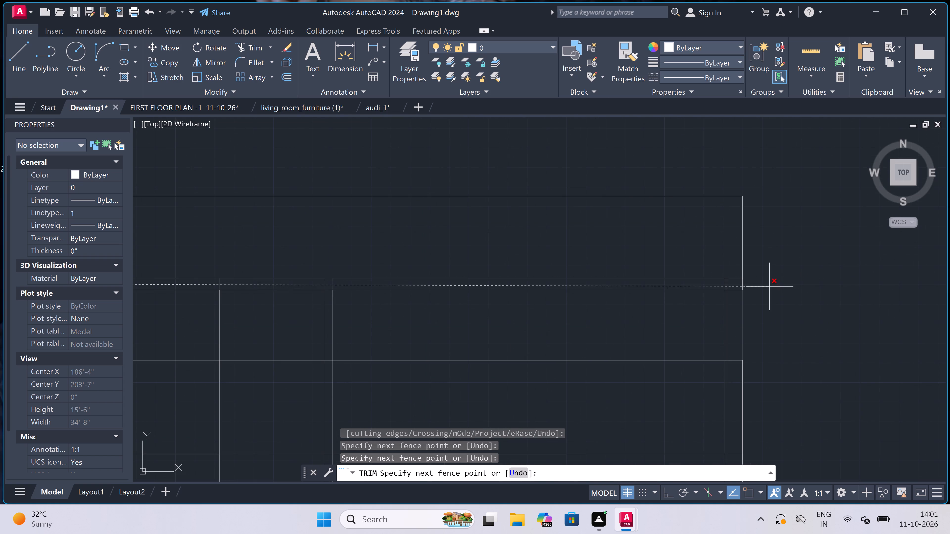
{"action": "scroll", "coordinate": [757, 284], "scroll_direction": "up", "scroll_amount": 2}
{"action": "scroll", "coordinate": [695, 285], "scroll_direction": "up", "scroll_amount": 2}
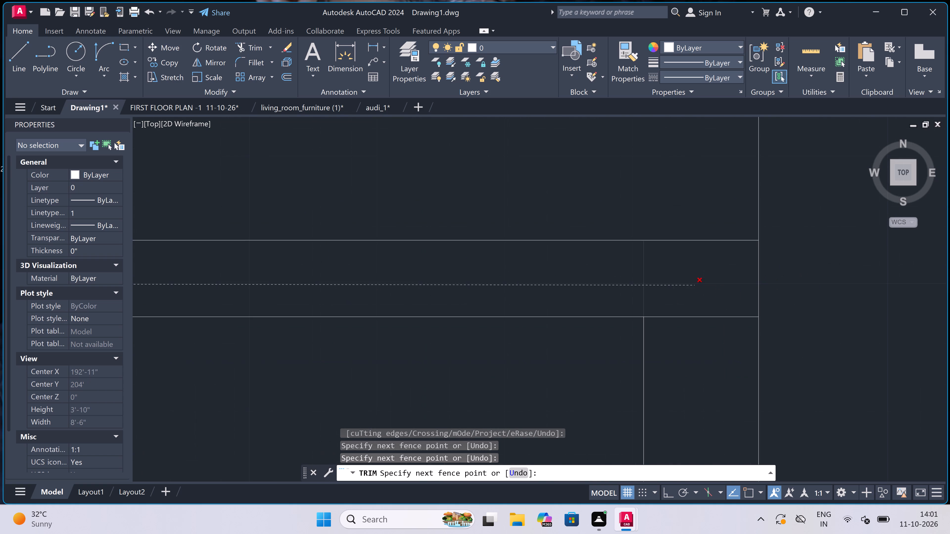
{"action": "left_click", "coordinate": [686, 275]}
Trim the two level lines between the 6" bands where they cross the right-hand projection's right outer wall.
{"action": "scroll", "coordinate": [571, 245], "scroll_direction": "down", "scroll_amount": 8}
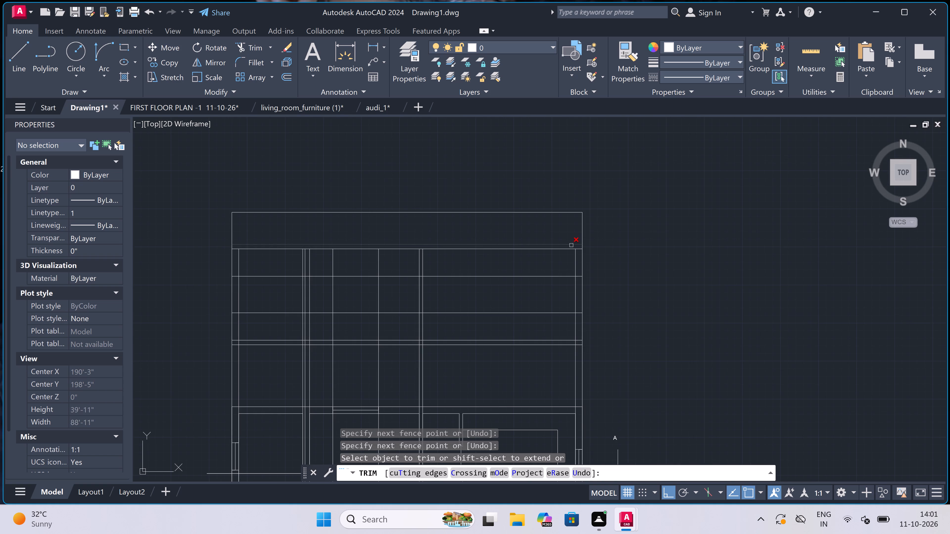
{"action": "scroll", "coordinate": [578, 275], "scroll_direction": "up", "scroll_amount": 2}
{"action": "left_click", "coordinate": [578, 264]}
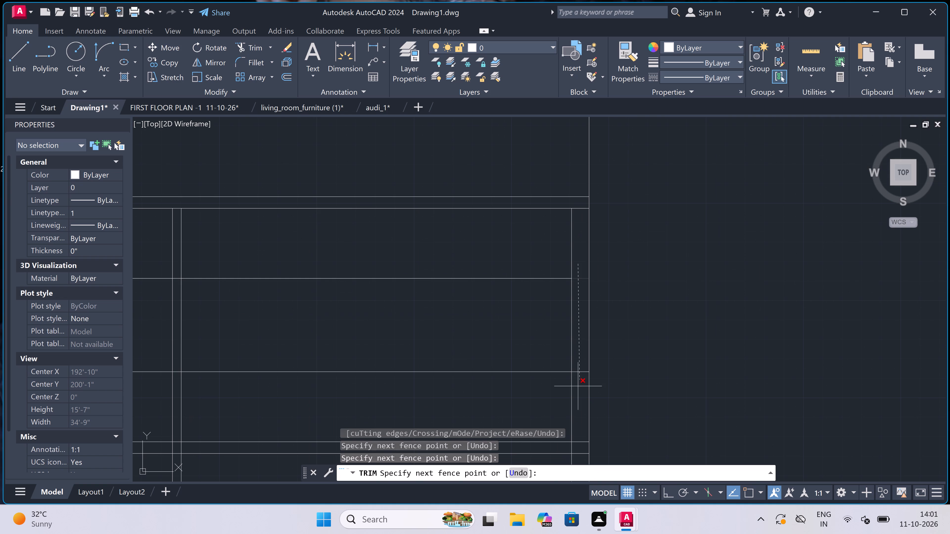
{"action": "left_click", "coordinate": [576, 394]}
{"action": "scroll", "coordinate": [579, 354], "scroll_direction": "down", "scroll_amount": 4}
{"action": "scroll", "coordinate": [576, 379], "scroll_direction": "up", "scroll_amount": 4}
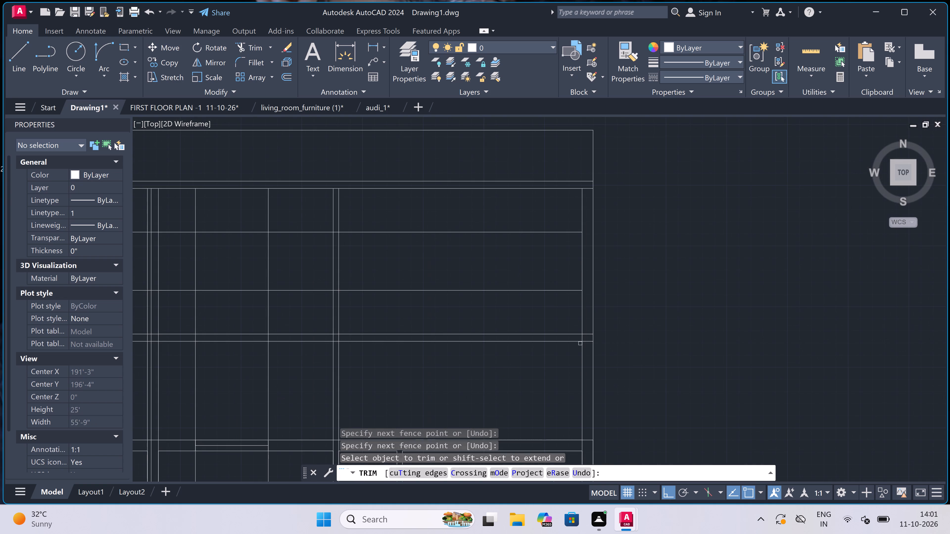
Trim the right-hand projection's inner vertical lines out of the lower 6" band, keeping its two outer edges.
{"action": "scroll", "coordinate": [587, 328], "scroll_direction": "up", "scroll_amount": 2}
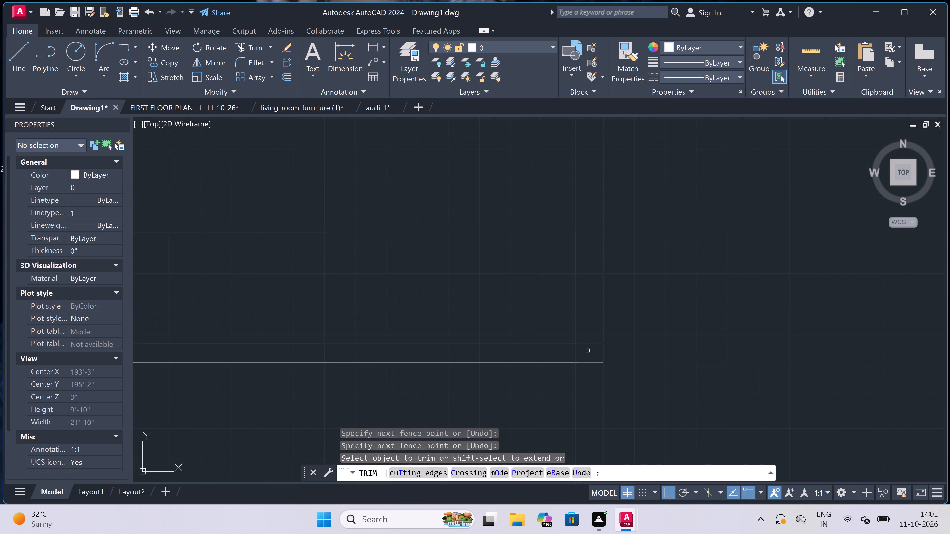
{"action": "left_click", "coordinate": [588, 351]}
{"action": "scroll", "coordinate": [539, 357], "scroll_direction": "down", "scroll_amount": 3}
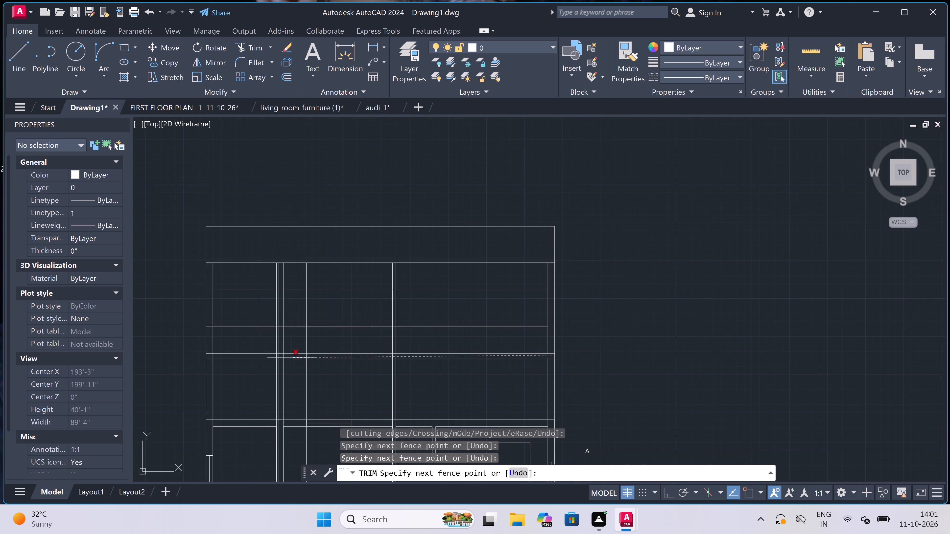
{"action": "scroll", "coordinate": [216, 355], "scroll_direction": "up", "scroll_amount": 3}
{"action": "left_click", "coordinate": [196, 355]}
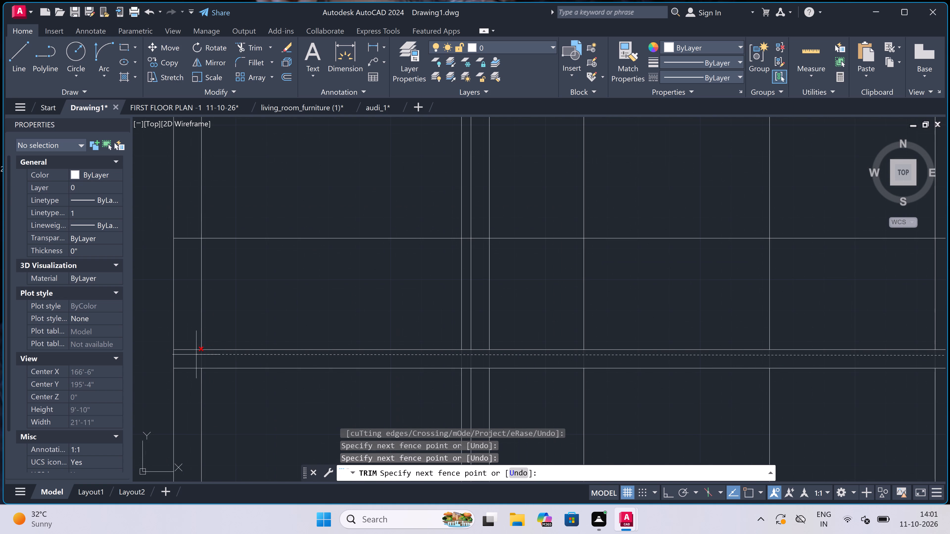
{"action": "scroll", "coordinate": [487, 287], "scroll_direction": "down", "scroll_amount": 3}
{"action": "scroll", "coordinate": [491, 244], "scroll_direction": "up", "scroll_amount": 1}
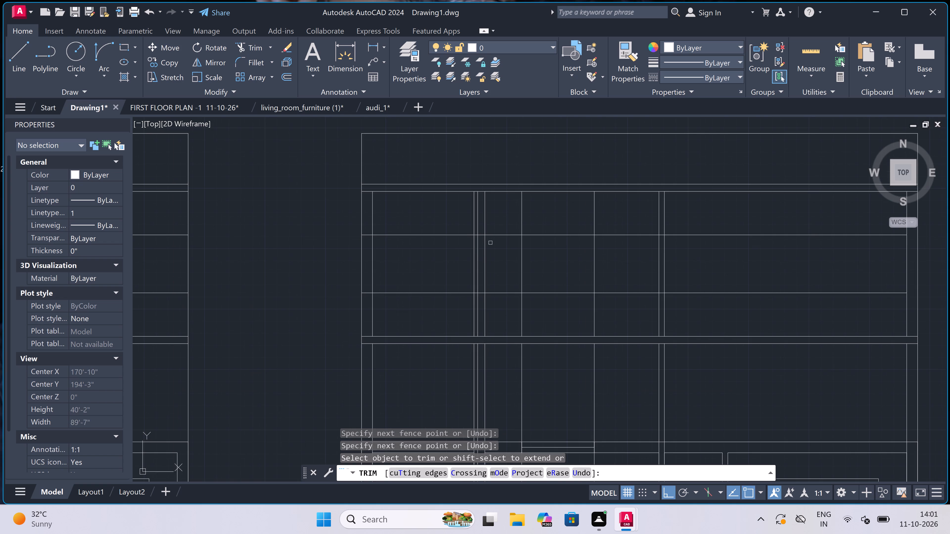
Trim the two level lines between the first two closely spaced lines of the section's left inner wall.
{"action": "scroll", "coordinate": [481, 235], "scroll_direction": "up", "scroll_amount": 4}
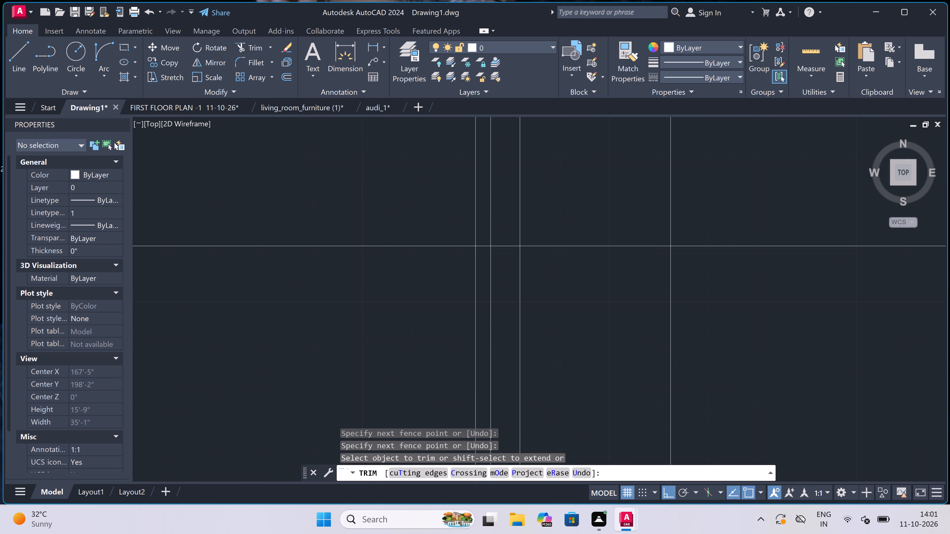
{"action": "left_click", "coordinate": [489, 239]}
{"action": "scroll", "coordinate": [488, 251], "scroll_direction": "down", "scroll_amount": 3}
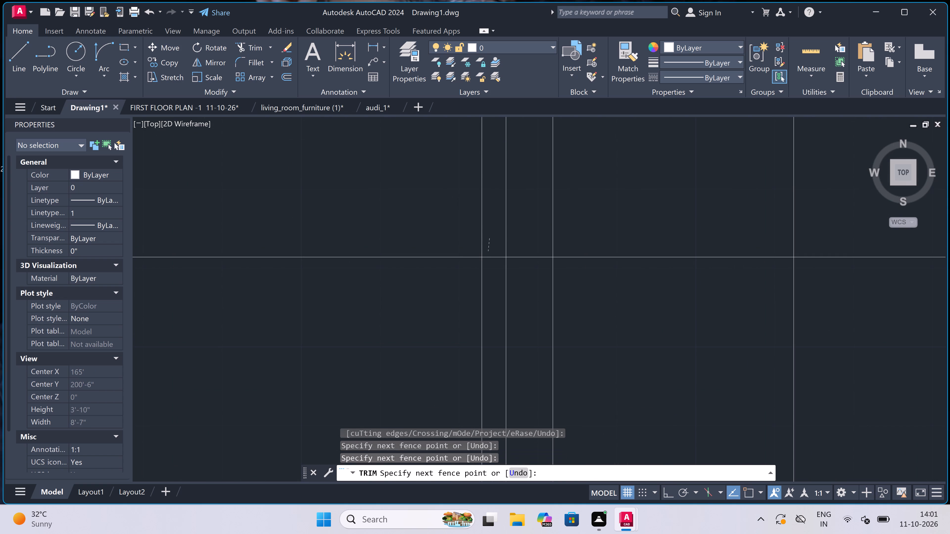
{"action": "scroll", "coordinate": [488, 369], "scroll_direction": "up", "scroll_amount": 1}
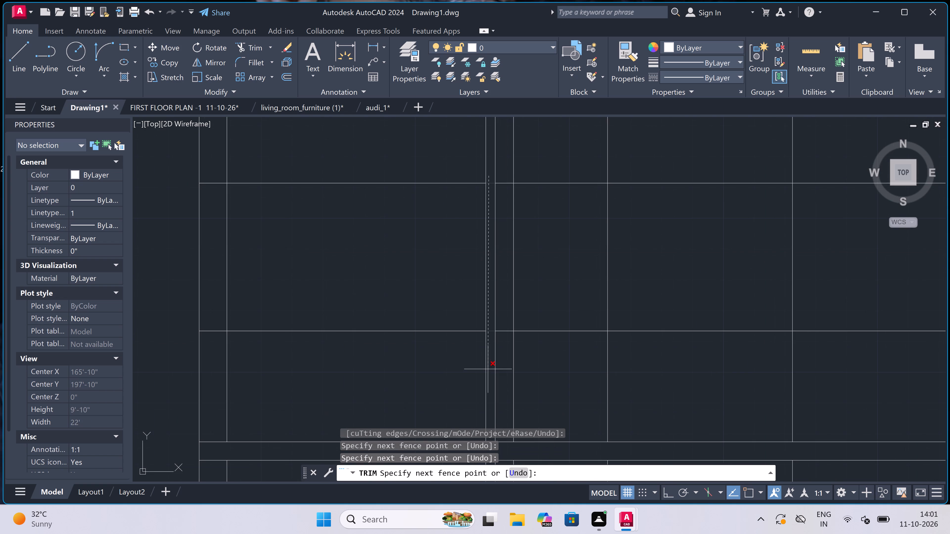
{"action": "left_click", "coordinate": [488, 368]}
{"action": "scroll", "coordinate": [506, 329], "scroll_direction": "down", "scroll_amount": 3}
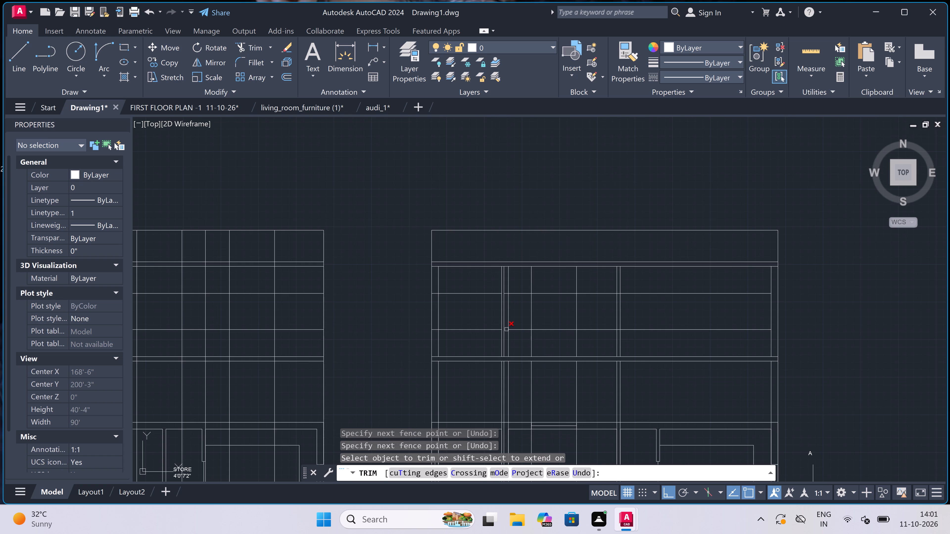
{"action": "scroll", "coordinate": [506, 329], "scroll_direction": "down", "scroll_amount": 1}
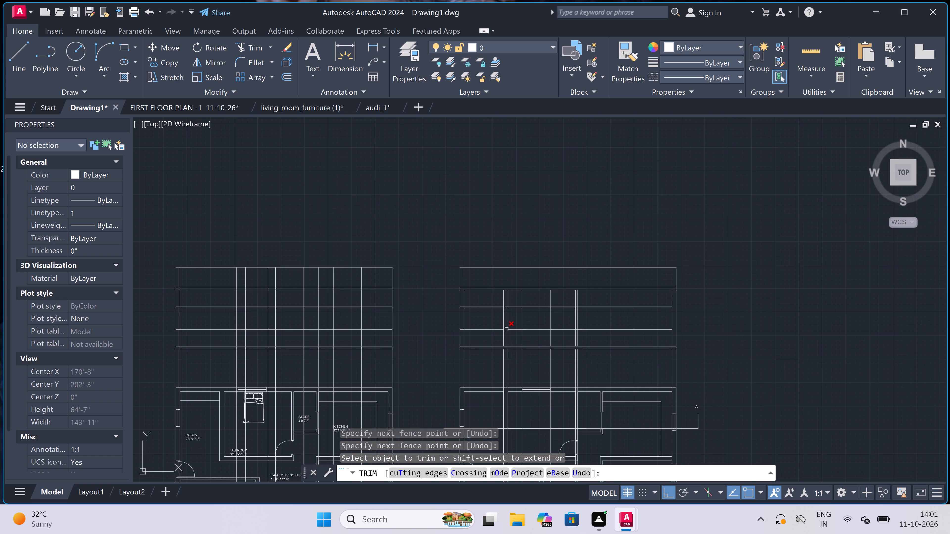
{"action": "scroll", "coordinate": [506, 329], "scroll_direction": "down", "scroll_amount": 2}
{"action": "scroll", "coordinate": [514, 402], "scroll_direction": "up", "scroll_amount": 3}
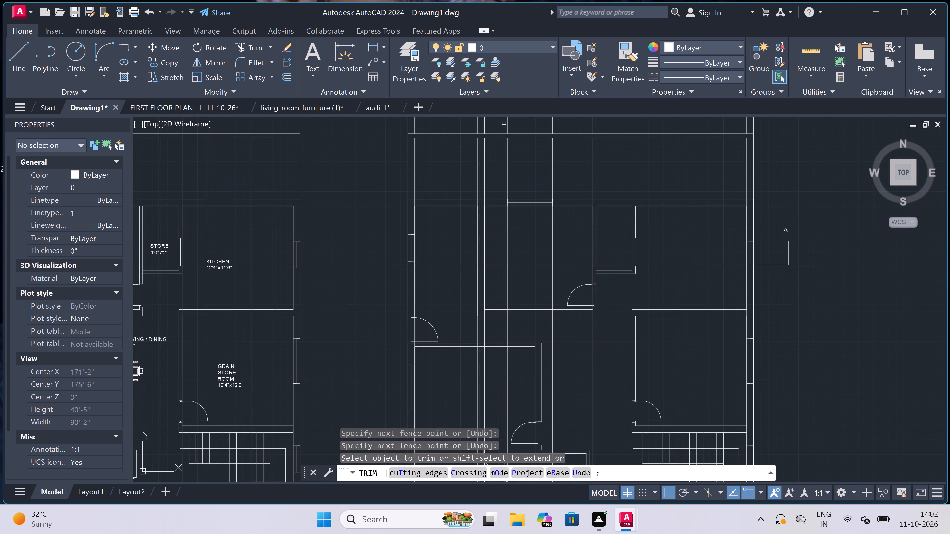
{"action": "key", "text": "Escape"}
Erase the extra middle vertical line inside the section's left inner wall, both below and above the lower 6" band.
{"action": "scroll", "coordinate": [481, 176], "scroll_direction": "up", "scroll_amount": 3}
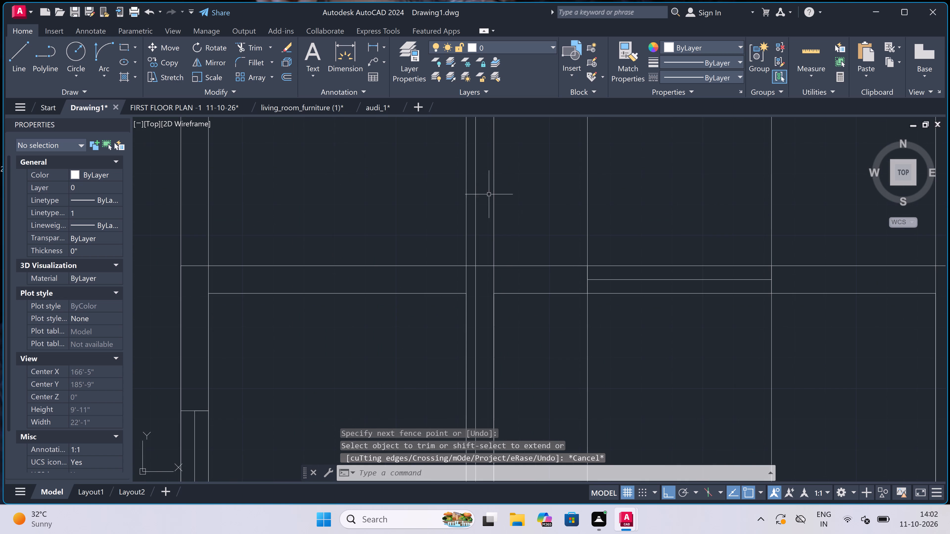
{"action": "scroll", "coordinate": [482, 233], "scroll_direction": "up", "scroll_amount": 2}
{"action": "left_click", "coordinate": [476, 207]}
{"action": "left_click", "coordinate": [458, 226]}
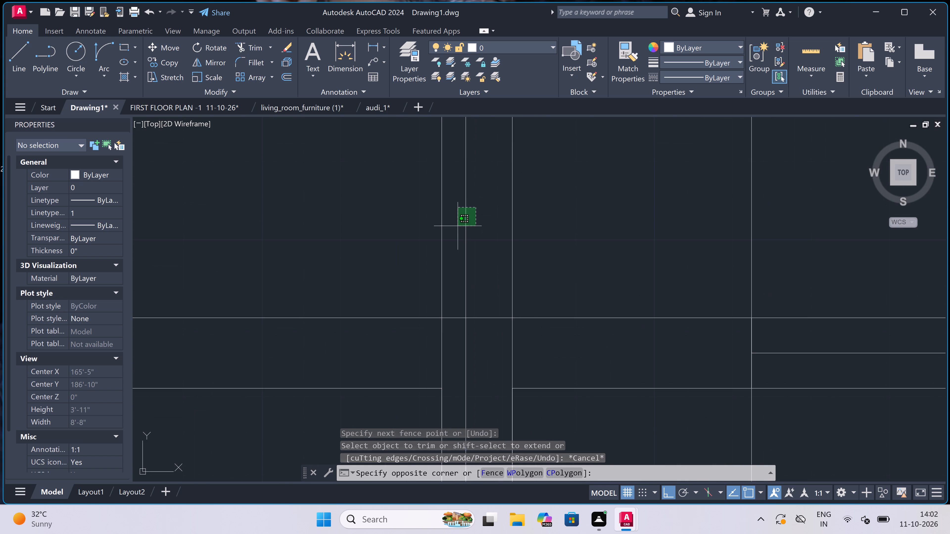
{"action": "key", "text": "Delete"}
{"action": "scroll", "coordinate": [459, 223], "scroll_direction": "down", "scroll_amount": 6}
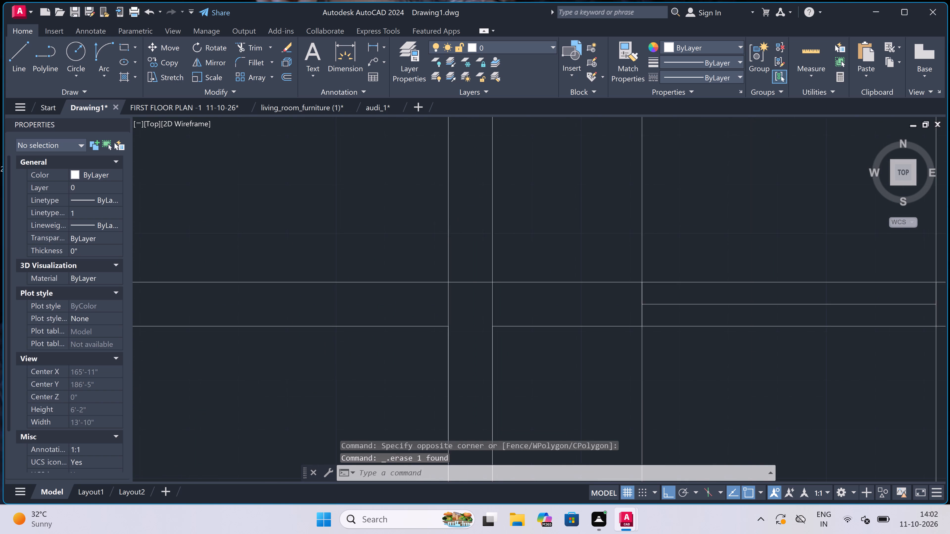
{"action": "scroll", "coordinate": [459, 223], "scroll_direction": "down", "scroll_amount": 3}
{"action": "scroll", "coordinate": [467, 151], "scroll_direction": "up", "scroll_amount": 3}
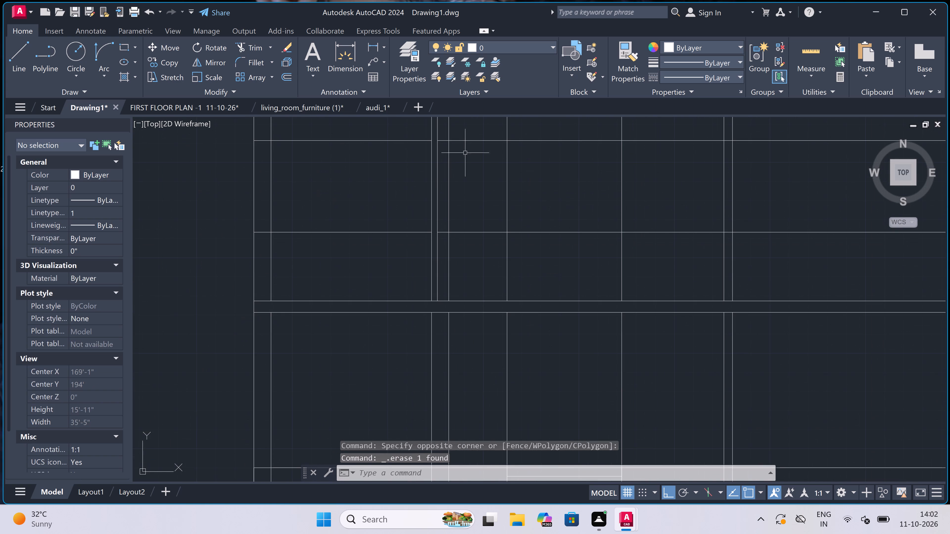
{"action": "scroll", "coordinate": [444, 204], "scroll_direction": "up", "scroll_amount": 1}
{"action": "left_click", "coordinate": [442, 199]}
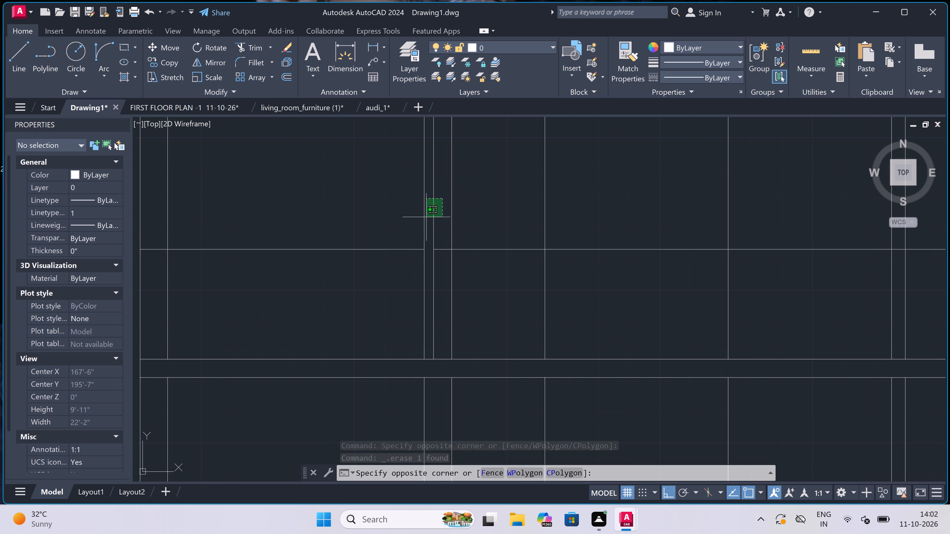
{"action": "left_click", "coordinate": [426, 217]}
{"action": "key", "text": "Delete"}
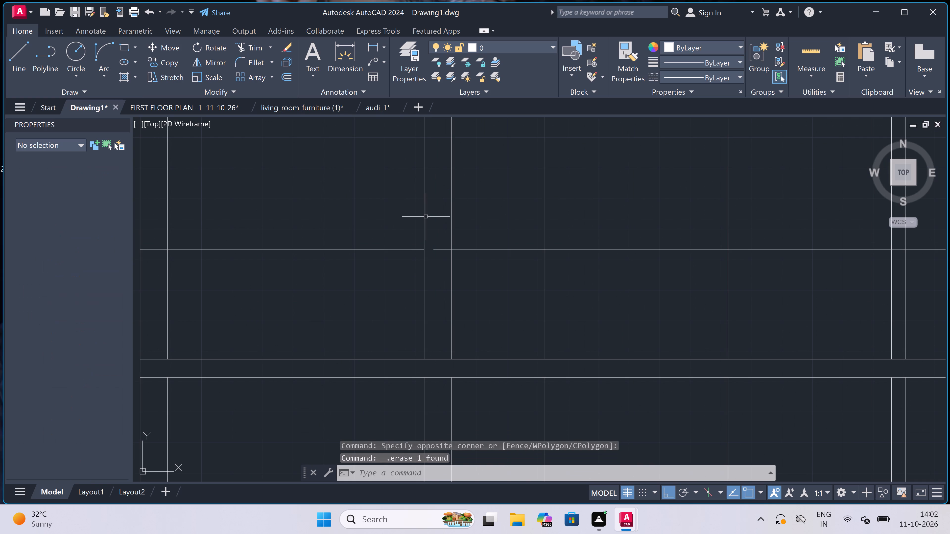
Trim the remaining stubs of the two level lines inside the section's left inner wall.
{"action": "key", "text": "t"}
{"action": "key", "text": "r"}
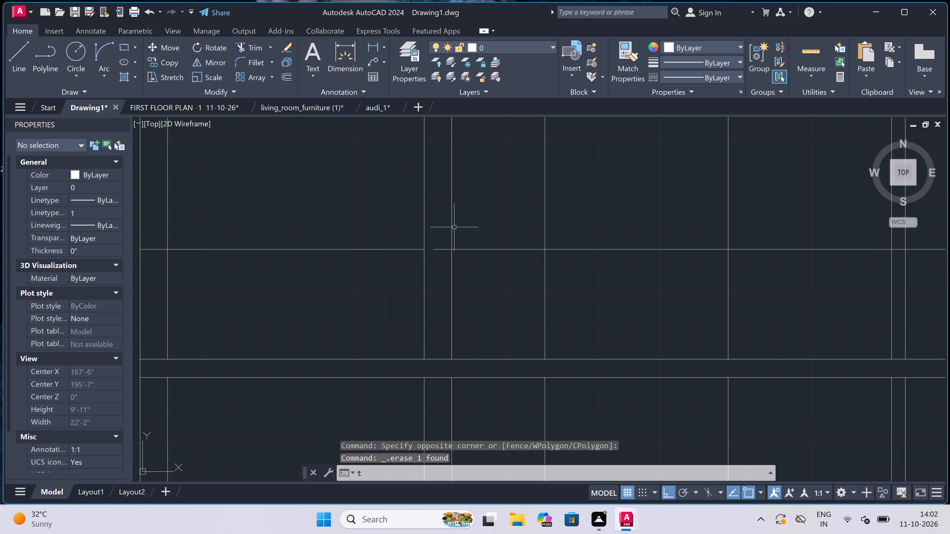
{"action": "key", "text": "space"}
{"action": "left_click_drag", "start_coordinate": [440, 266], "coordinate": [441, 261]}
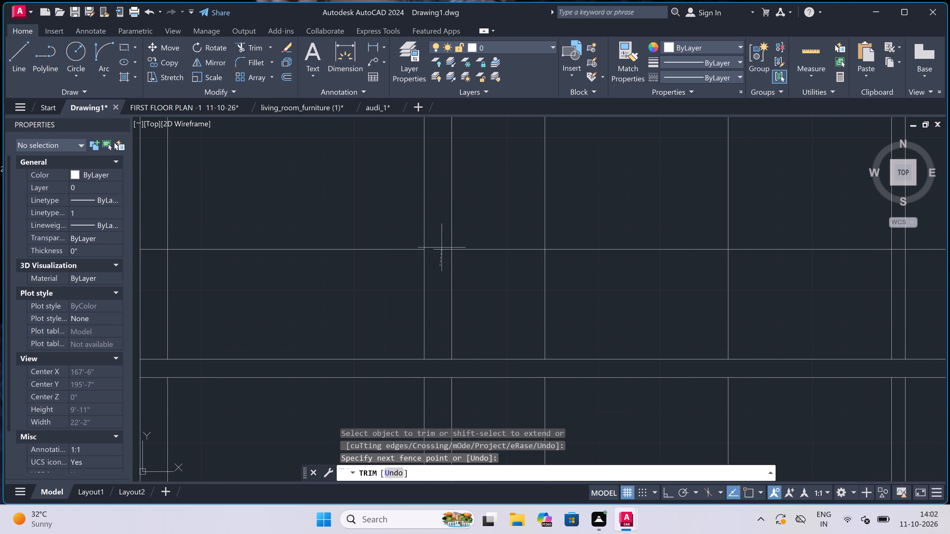
{"action": "left_click", "coordinate": [442, 240]}
{"action": "scroll", "coordinate": [442, 240], "scroll_direction": "down", "scroll_amount": 3}
{"action": "scroll", "coordinate": [441, 215], "scroll_direction": "up", "scroll_amount": 1}
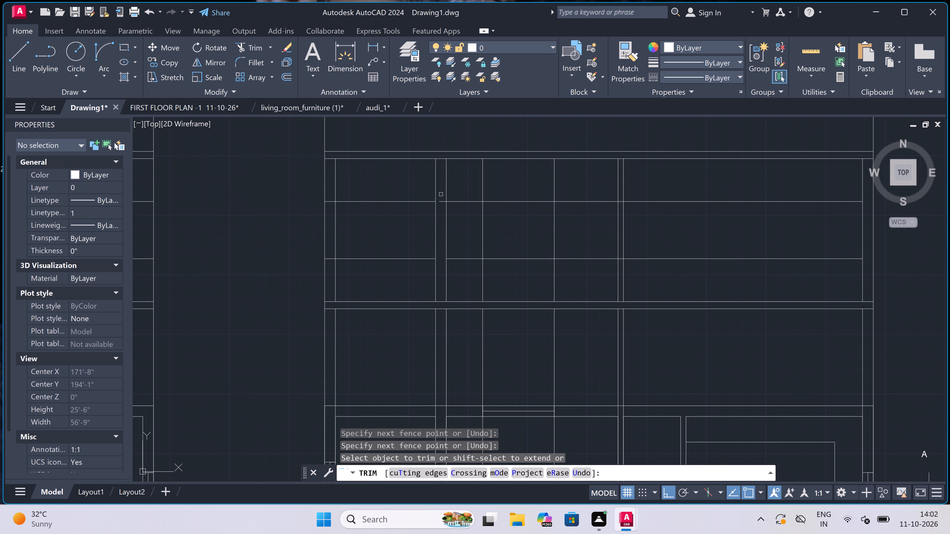
{"action": "scroll", "coordinate": [445, 202], "scroll_direction": "up", "scroll_amount": 3}
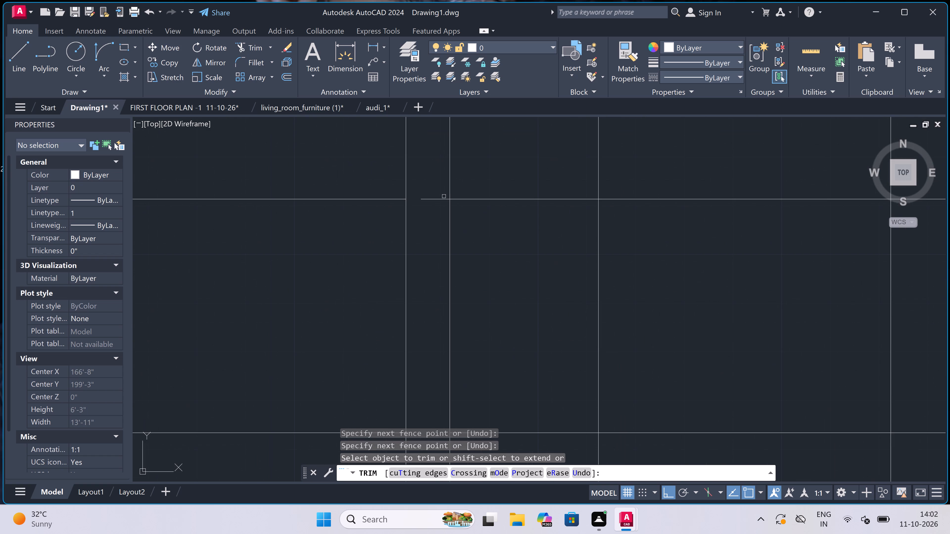
{"action": "left_click", "coordinate": [443, 198]}
{"action": "scroll", "coordinate": [443, 198], "scroll_direction": "down", "scroll_amount": 4}
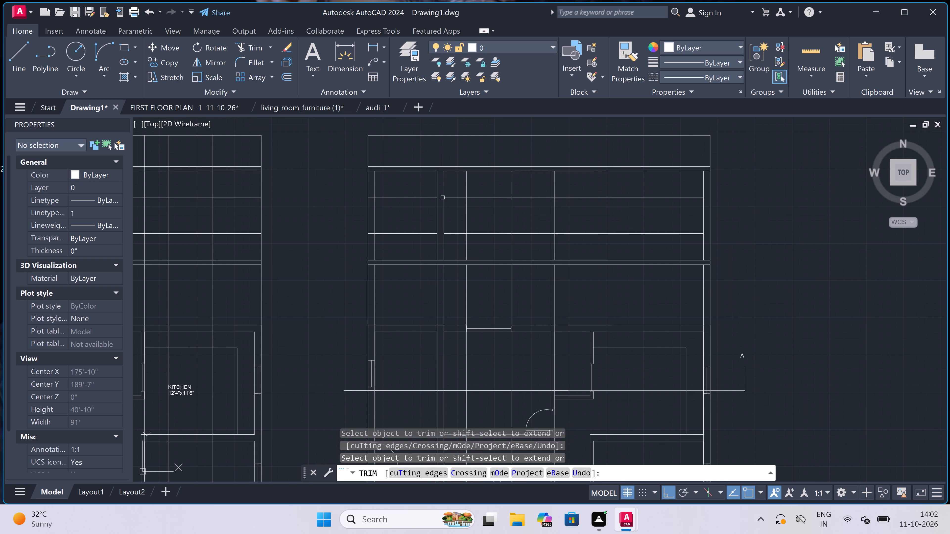
Trim the level and vertical lines around the middle room's opening, leaving only a window rectangle between the two inner walls.
{"action": "scroll", "coordinate": [450, 186], "scroll_direction": "up", "scroll_amount": 1}
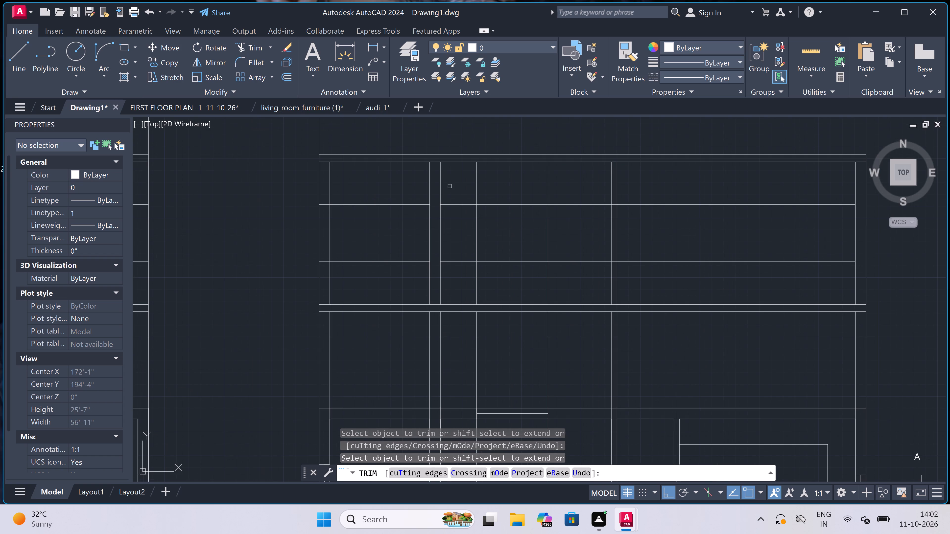
{"action": "left_click", "coordinate": [454, 180]}
{"action": "left_click", "coordinate": [456, 281]}
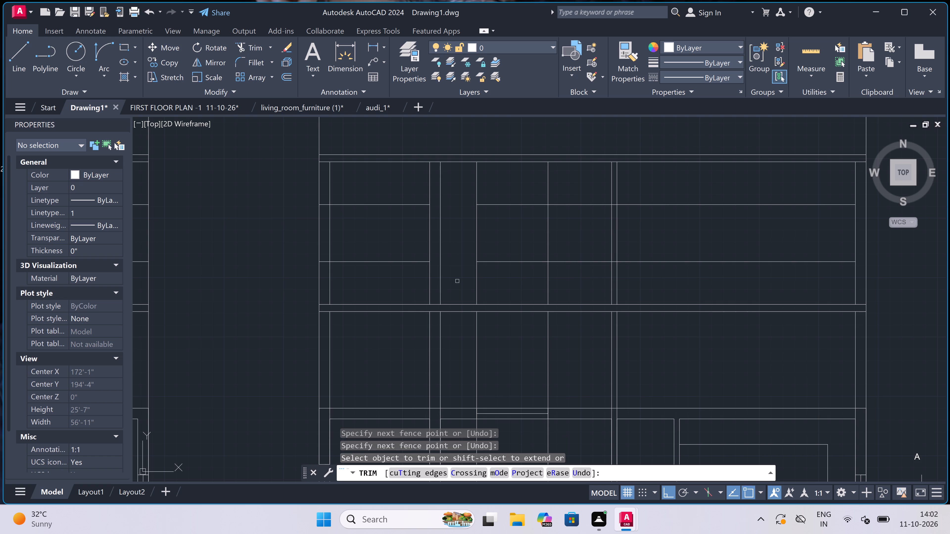
{"action": "left_click", "coordinate": [457, 281]}
{"action": "left_click", "coordinate": [580, 289]}
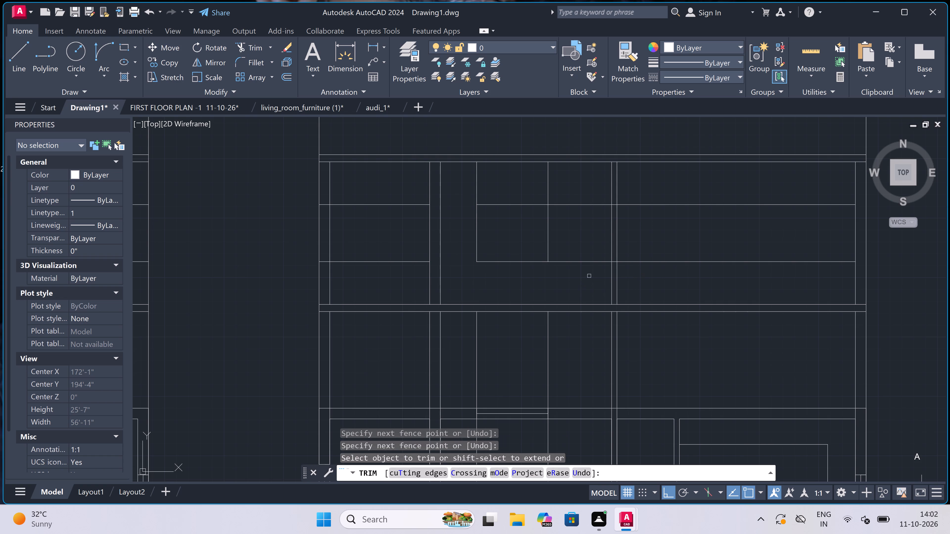
{"action": "left_click", "coordinate": [589, 276]}
{"action": "left_click", "coordinate": [580, 192]}
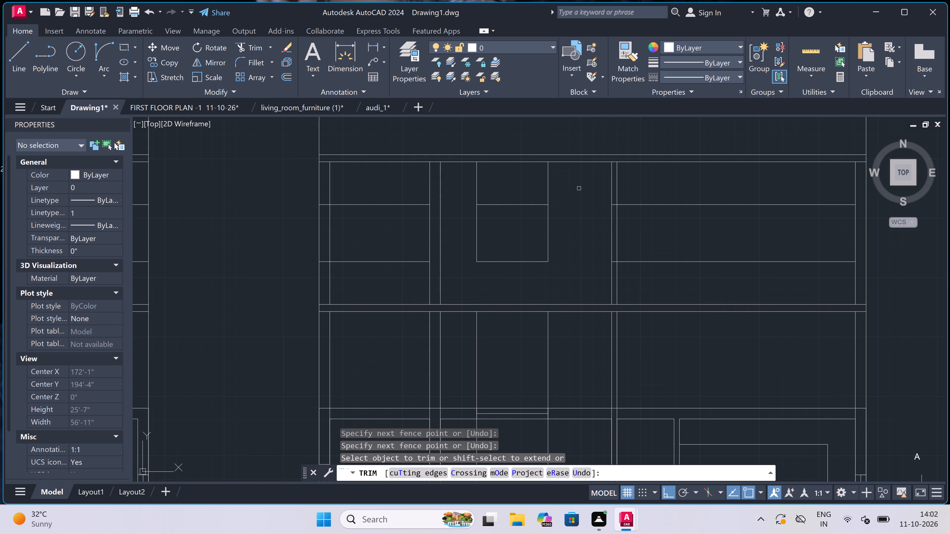
{"action": "left_click", "coordinate": [579, 186]}
{"action": "left_click", "coordinate": [471, 187]}
Trim the two level lines out of the section's right inner wall and the room to its right.
{"action": "scroll", "coordinate": [617, 210], "scroll_direction": "up", "scroll_amount": 2}
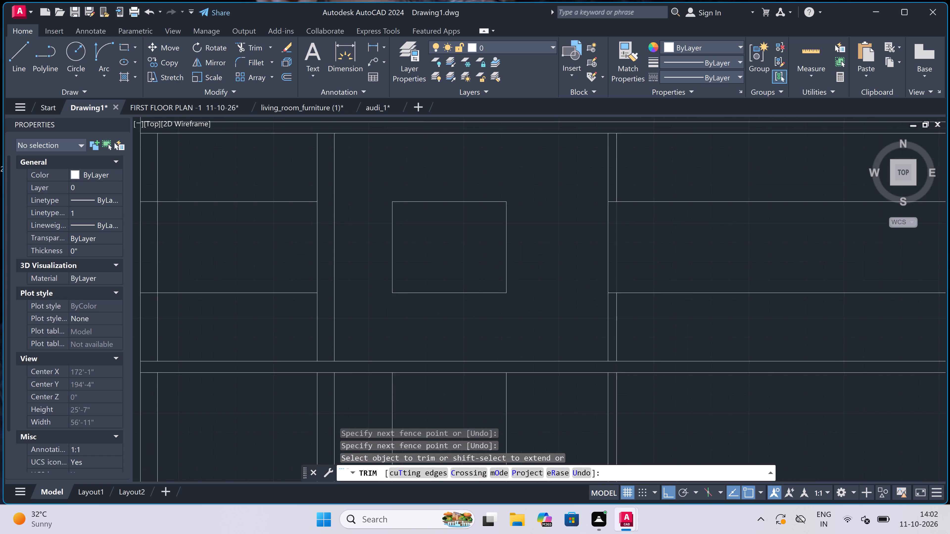
{"action": "left_click", "coordinate": [608, 183]}
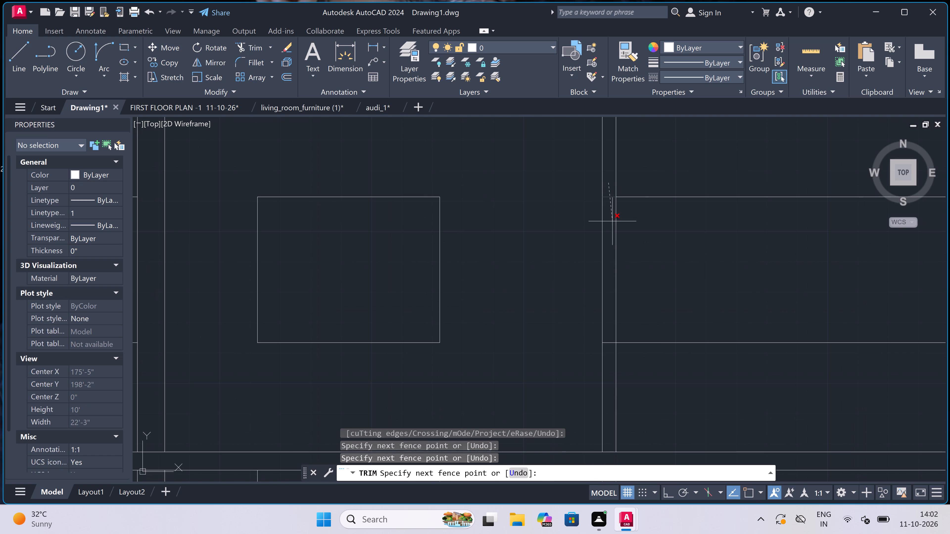
{"action": "left_click", "coordinate": [610, 392]}
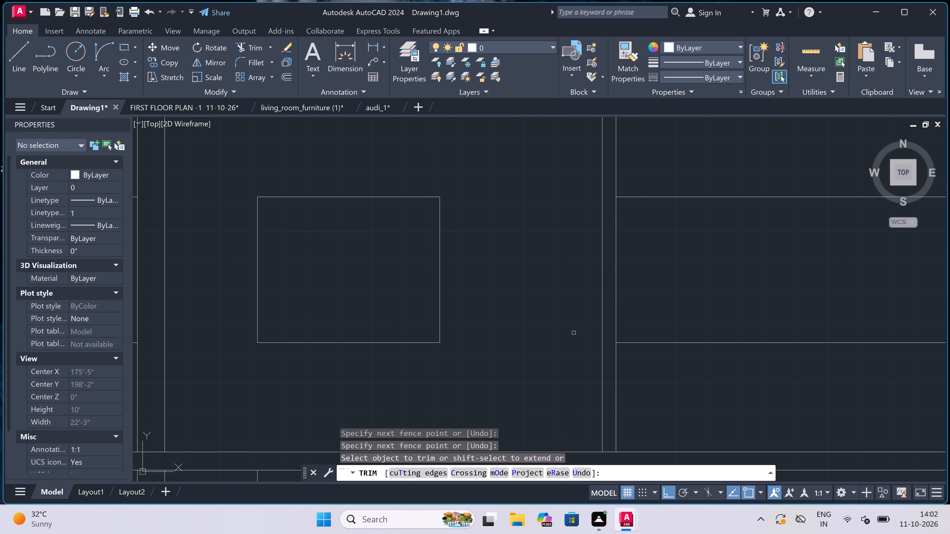
{"action": "scroll", "coordinate": [478, 289], "scroll_direction": "down", "scroll_amount": 5}
{"action": "scroll", "coordinate": [509, 296], "scroll_direction": "up", "scroll_amount": 2}
{"action": "left_click", "coordinate": [509, 296]}
{"action": "left_click", "coordinate": [520, 243]}
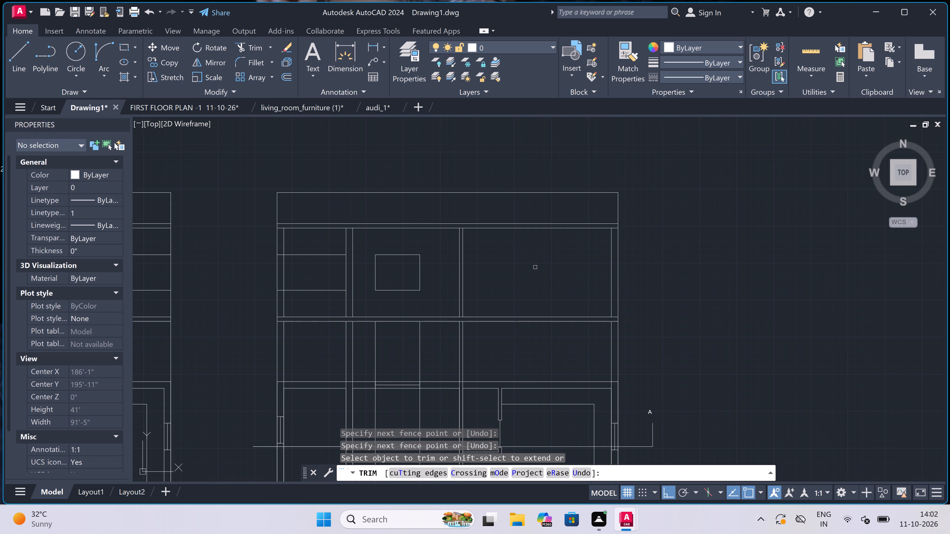
Trim all the projection's vertical lines between the lower 6" band and the floor plan below it.
{"action": "left_click", "coordinate": [634, 339]}
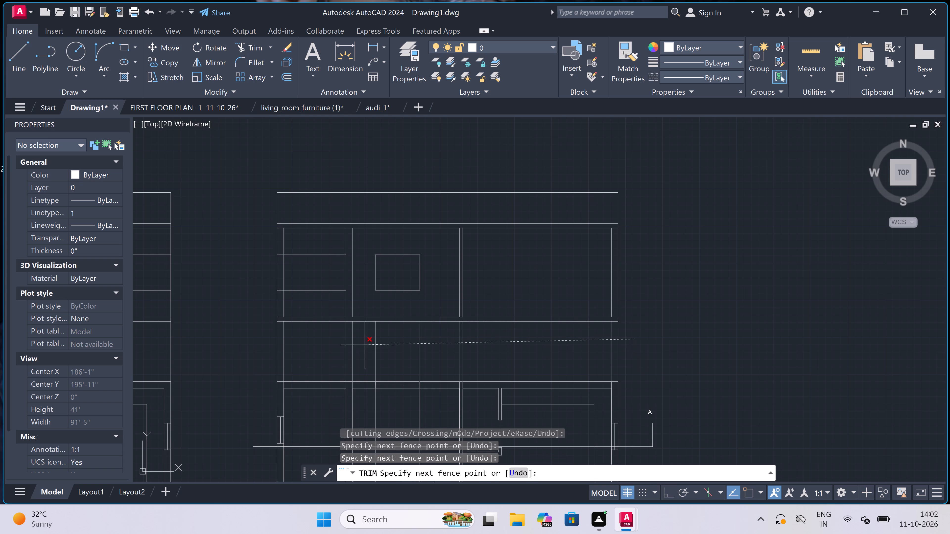
{"action": "left_click", "coordinate": [263, 338]}
Trim the two level lines out of the section's left outer wall and the adjoining left room.
{"action": "scroll", "coordinate": [270, 268], "scroll_direction": "up", "scroll_amount": 1}
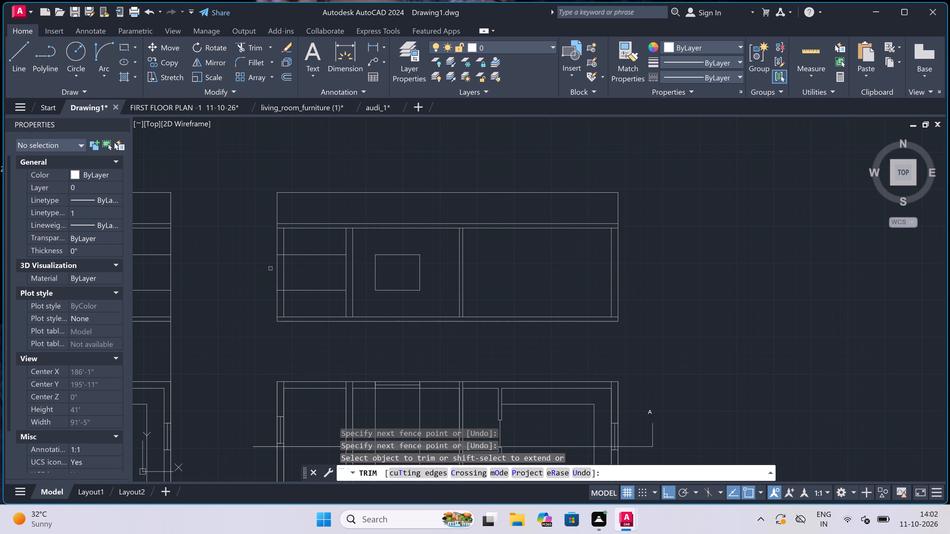
{"action": "scroll", "coordinate": [270, 268], "scroll_direction": "up", "scroll_amount": 1}
{"action": "left_click", "coordinate": [295, 216]}
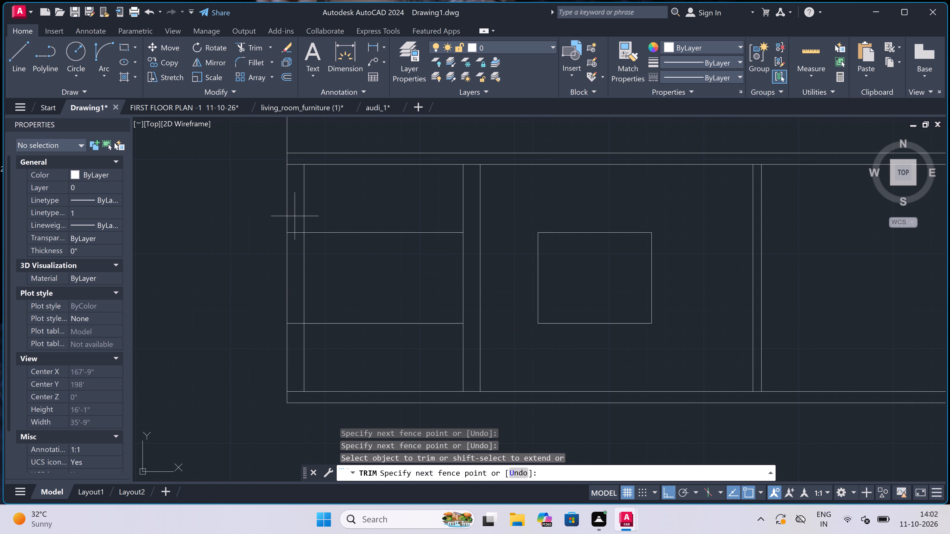
{"action": "left_click", "coordinate": [299, 346]}
{"action": "left_click", "coordinate": [381, 216]}
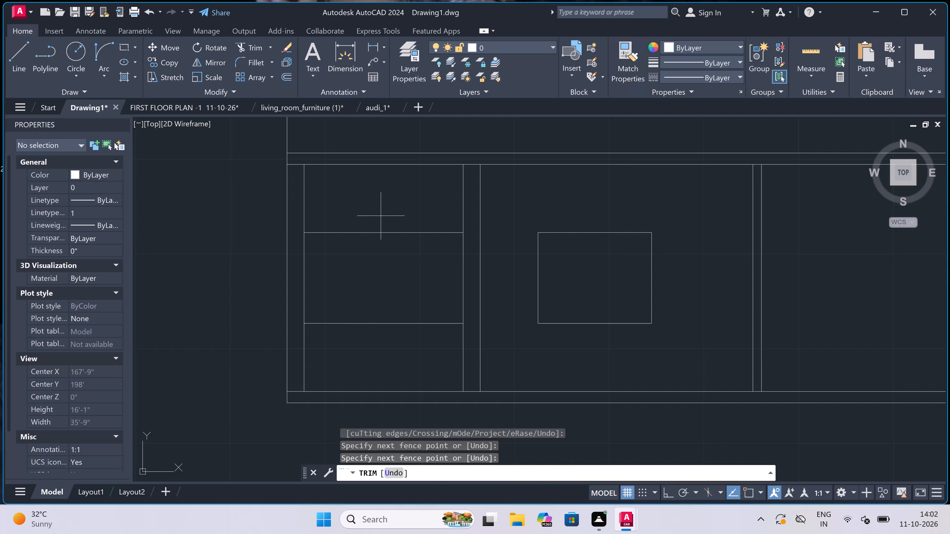
{"action": "left_click", "coordinate": [361, 367]}
{"action": "scroll", "coordinate": [390, 307], "scroll_direction": "down", "scroll_amount": 3}
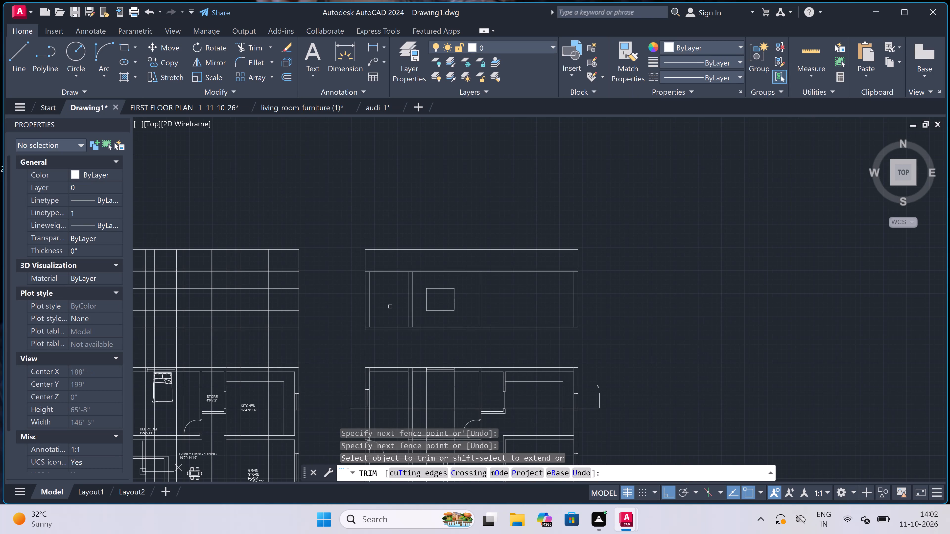
Trim the inner vertical projection lines out of the tall top band of the elevation above the furnished ground floor plan.
{"action": "scroll", "coordinate": [390, 307], "scroll_direction": "up", "scroll_amount": 1}
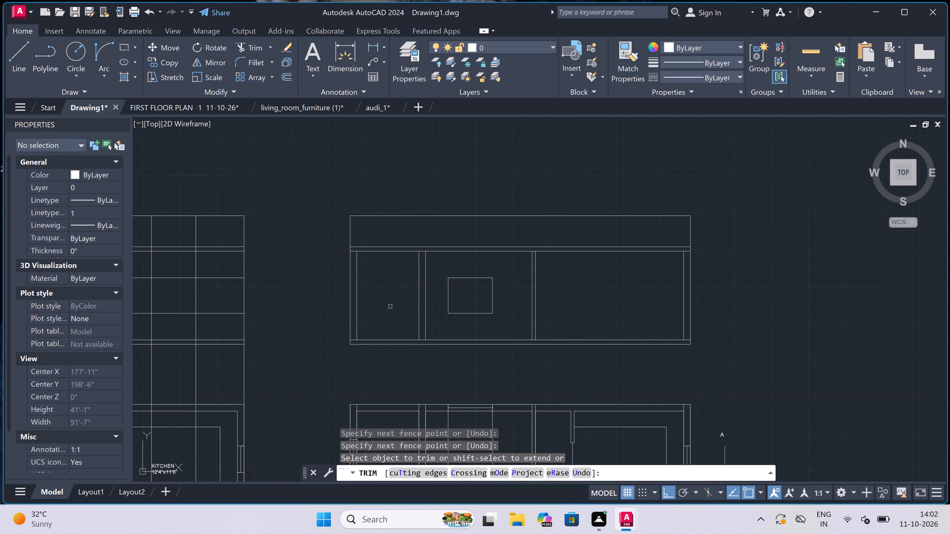
{"action": "scroll", "coordinate": [390, 307], "scroll_direction": "down", "scroll_amount": 4}
{"action": "scroll", "coordinate": [255, 299], "scroll_direction": "up", "scroll_amount": 3}
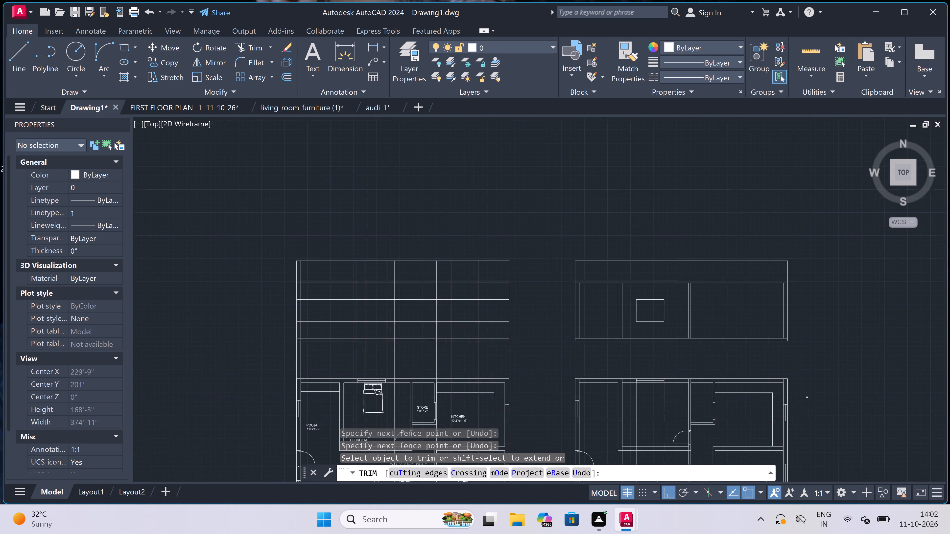
{"action": "left_click", "coordinate": [324, 257]}
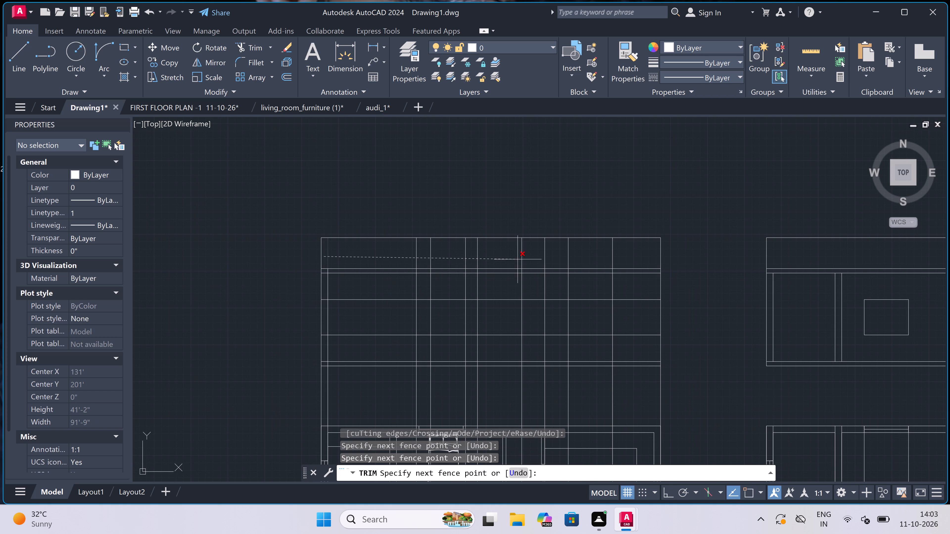
{"action": "left_click", "coordinate": [628, 257]}
Trim the vertical lines out of the elevation's thin upper slab band, from the rightmost inner line to the left wall.
{"action": "scroll", "coordinate": [627, 270], "scroll_direction": "up", "scroll_amount": 4}
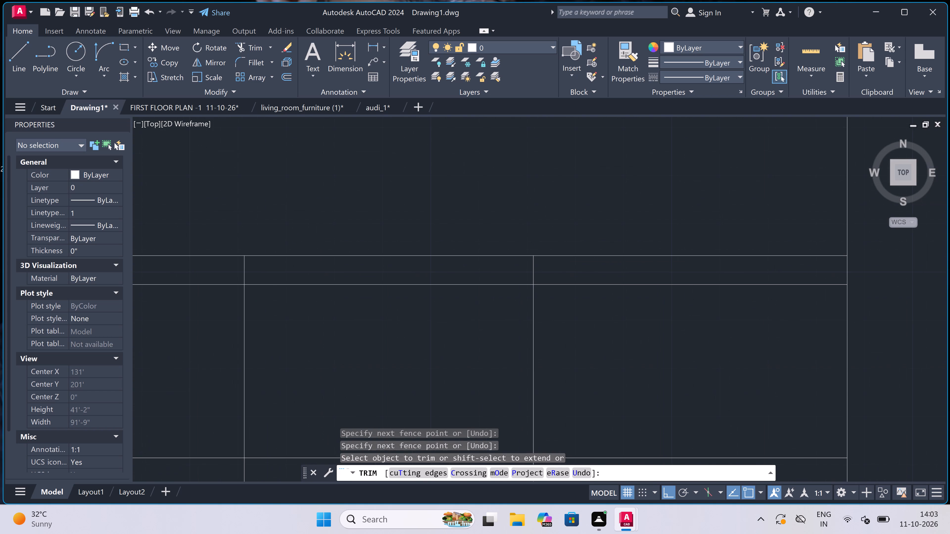
{"action": "left_click", "coordinate": [628, 270]}
{"action": "scroll", "coordinate": [565, 270], "scroll_direction": "down", "scroll_amount": 5}
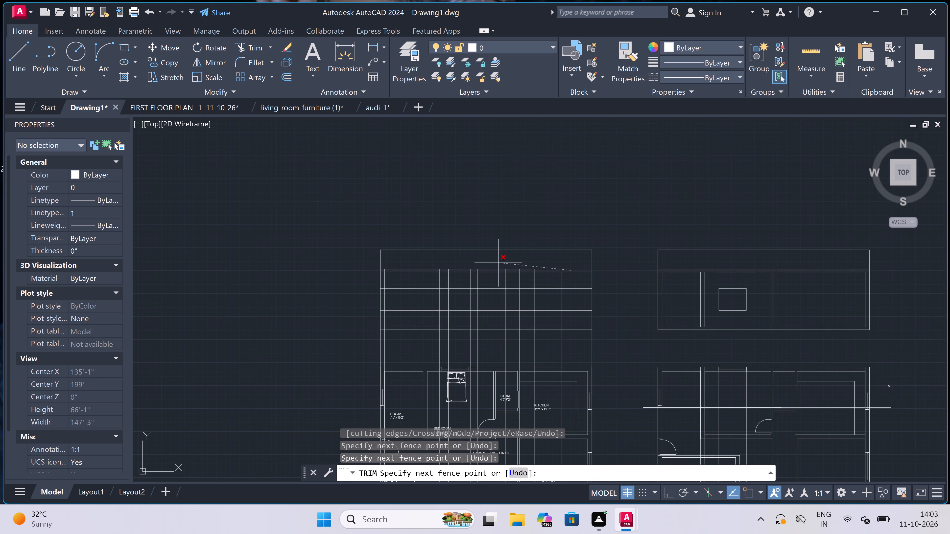
{"action": "scroll", "coordinate": [379, 273], "scroll_direction": "up", "scroll_amount": 6}
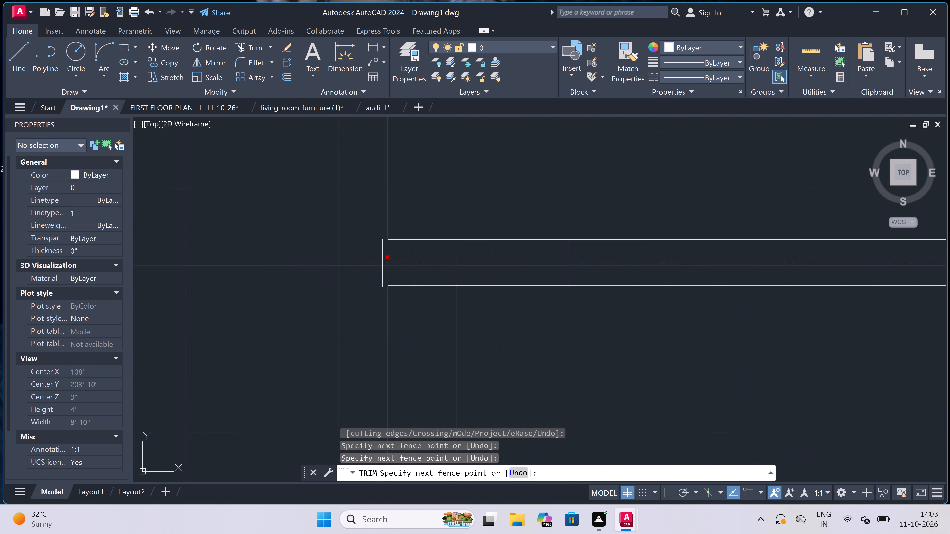
{"action": "left_click", "coordinate": [417, 263]}
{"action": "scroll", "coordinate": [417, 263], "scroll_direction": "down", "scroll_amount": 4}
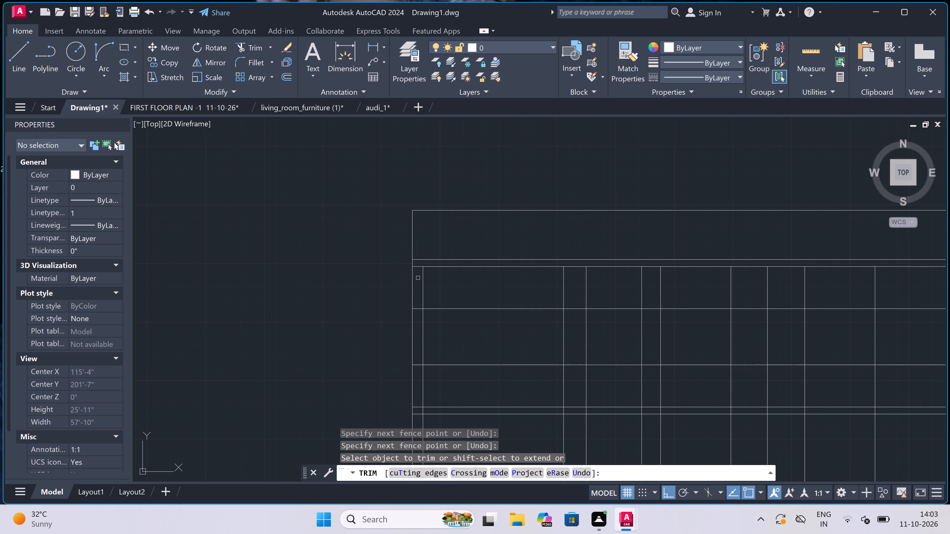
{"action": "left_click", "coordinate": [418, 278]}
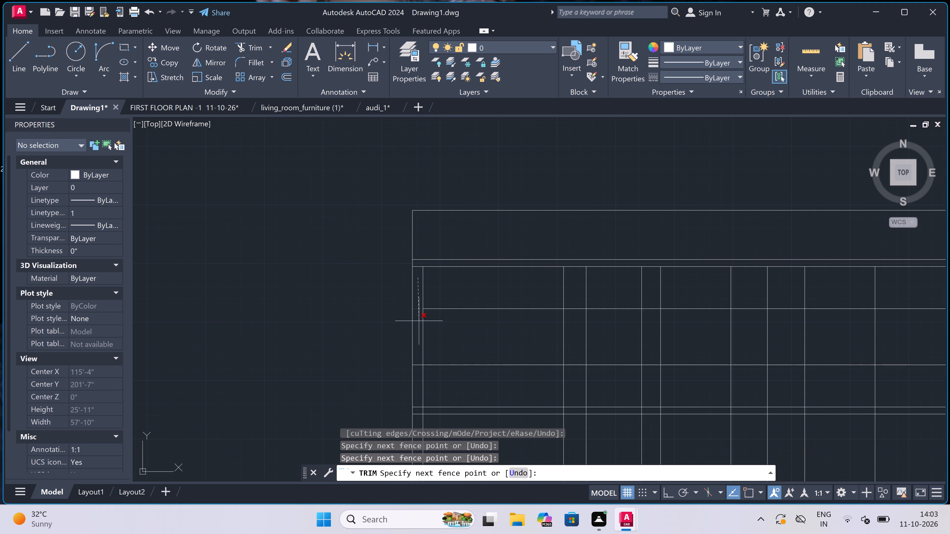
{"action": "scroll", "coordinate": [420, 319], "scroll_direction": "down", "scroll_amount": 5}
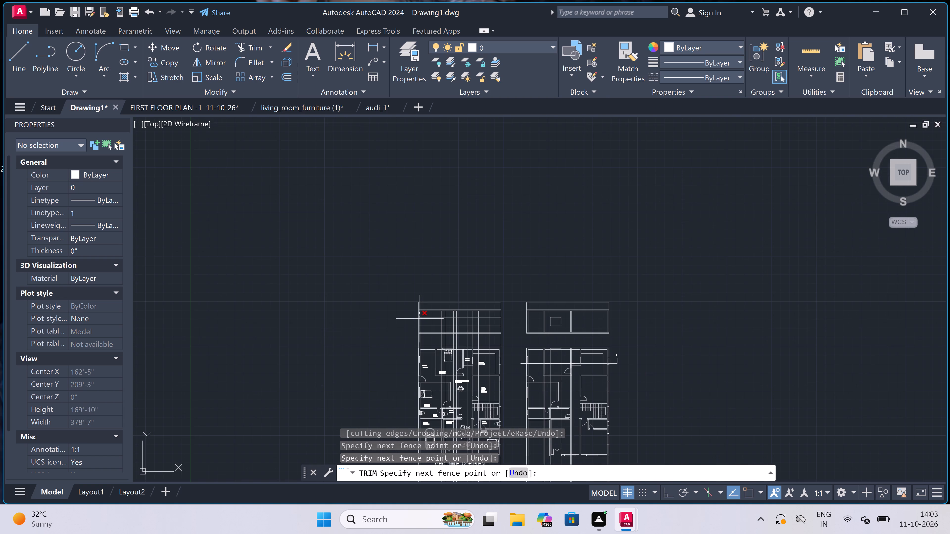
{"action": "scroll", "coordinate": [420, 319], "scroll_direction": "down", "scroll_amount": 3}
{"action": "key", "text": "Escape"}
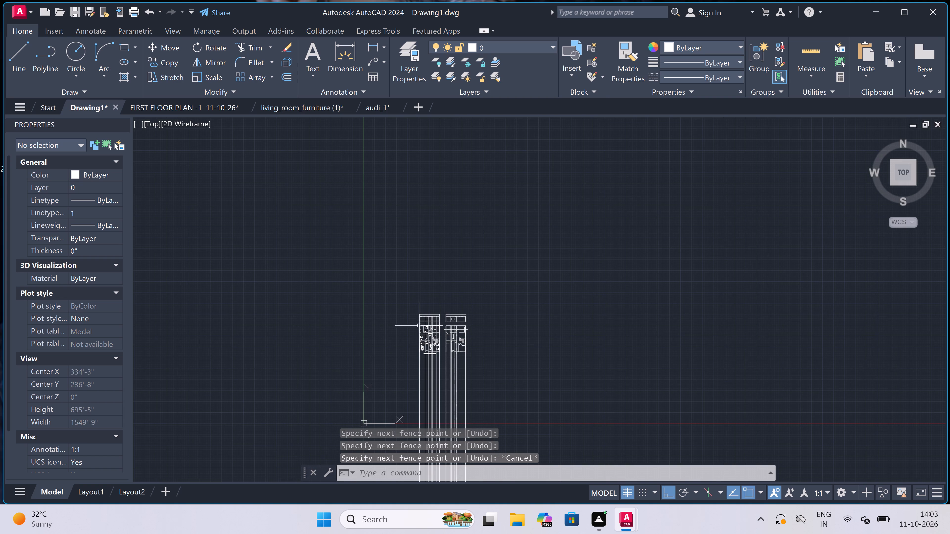
Examine the front side of the ground floor plan and the projection lines running below it.
{"action": "scroll", "coordinate": [420, 334], "scroll_direction": "up", "scroll_amount": 3}
{"action": "scroll", "coordinate": [420, 393], "scroll_direction": "up", "scroll_amount": 3}
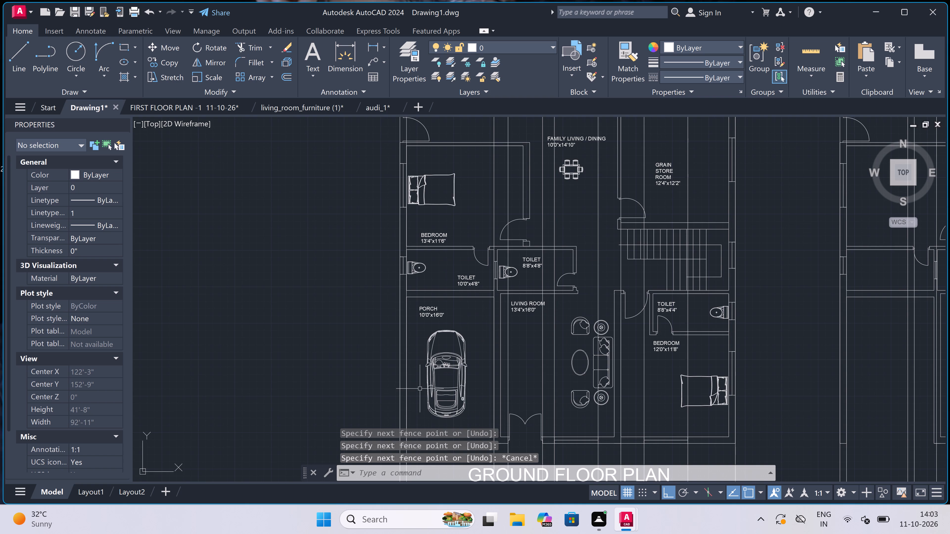
{"action": "scroll", "coordinate": [408, 339], "scroll_direction": "down", "scroll_amount": 4}
{"action": "scroll", "coordinate": [405, 384], "scroll_direction": "up", "scroll_amount": 4}
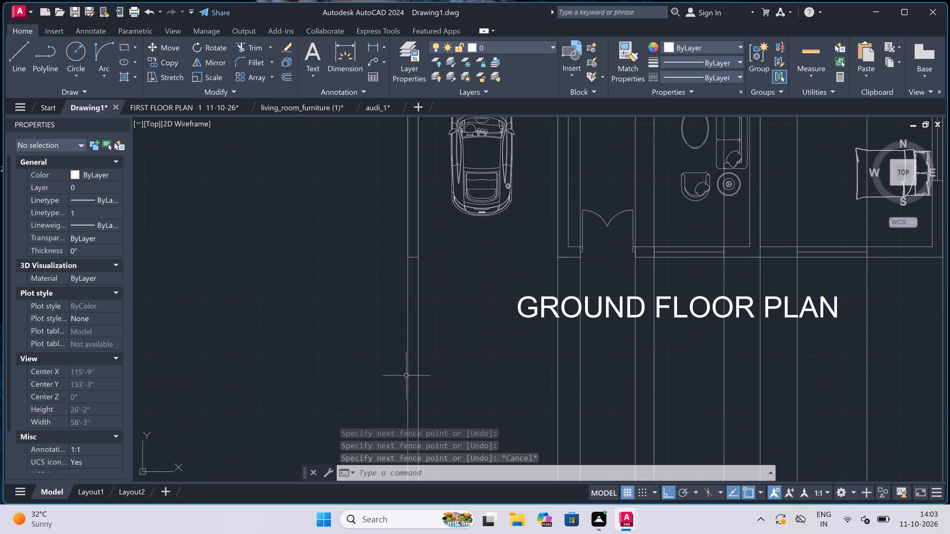
{"action": "scroll", "coordinate": [420, 356], "scroll_direction": "down", "scroll_amount": 6}
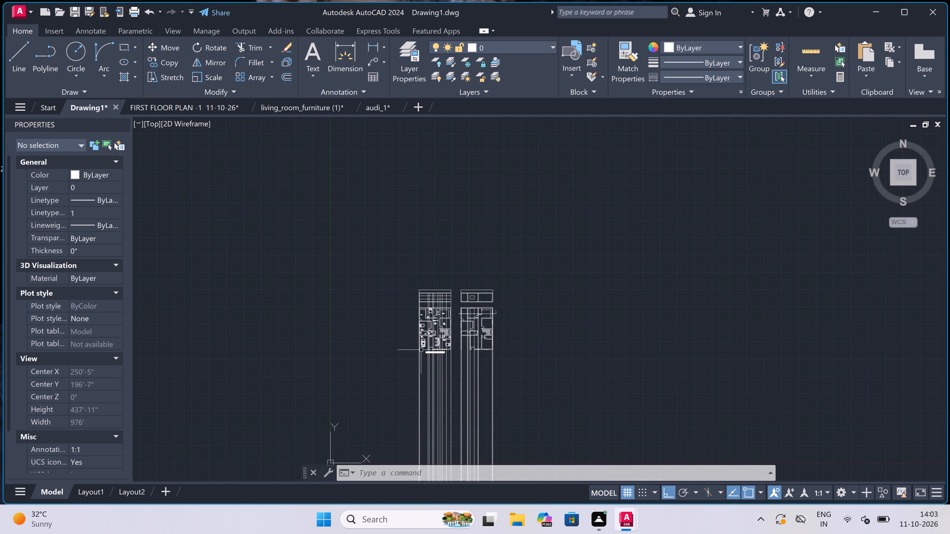
{"action": "scroll", "coordinate": [421, 350], "scroll_direction": "up", "scroll_amount": 3}
{"action": "scroll", "coordinate": [425, 297], "scroll_direction": "down", "scroll_amount": 3}
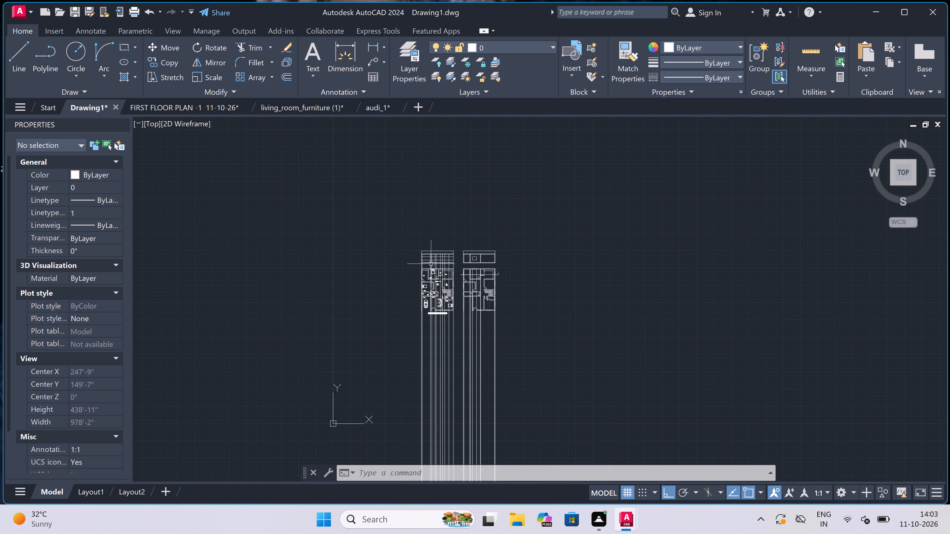
Trim the elevation's two level lines out of the left wall, the left bay and the strip beside the first opening.
{"action": "scroll", "coordinate": [426, 262], "scroll_direction": "up", "scroll_amount": 6}
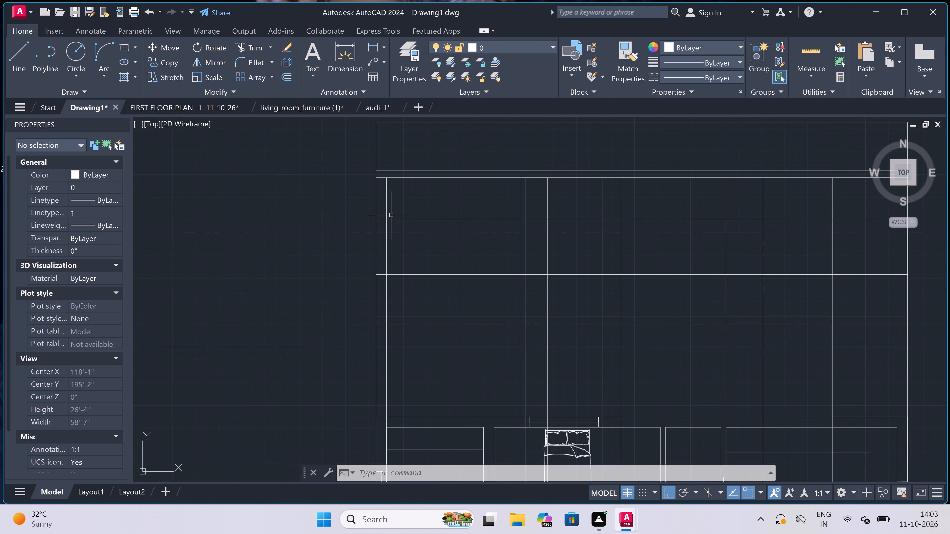
{"action": "key", "text": "space"}
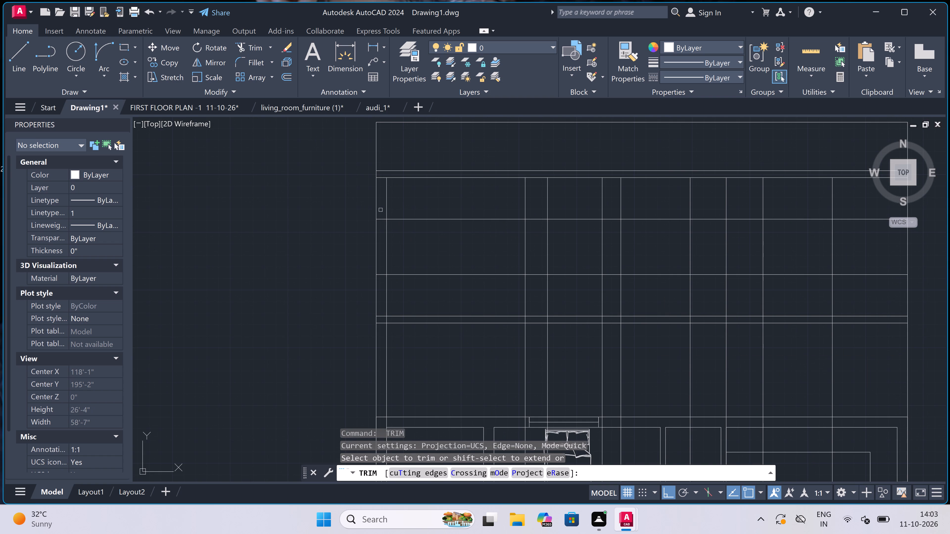
{"action": "left_click", "coordinate": [382, 208]}
{"action": "left_click", "coordinate": [381, 279]}
{"action": "left_click", "coordinate": [422, 209]}
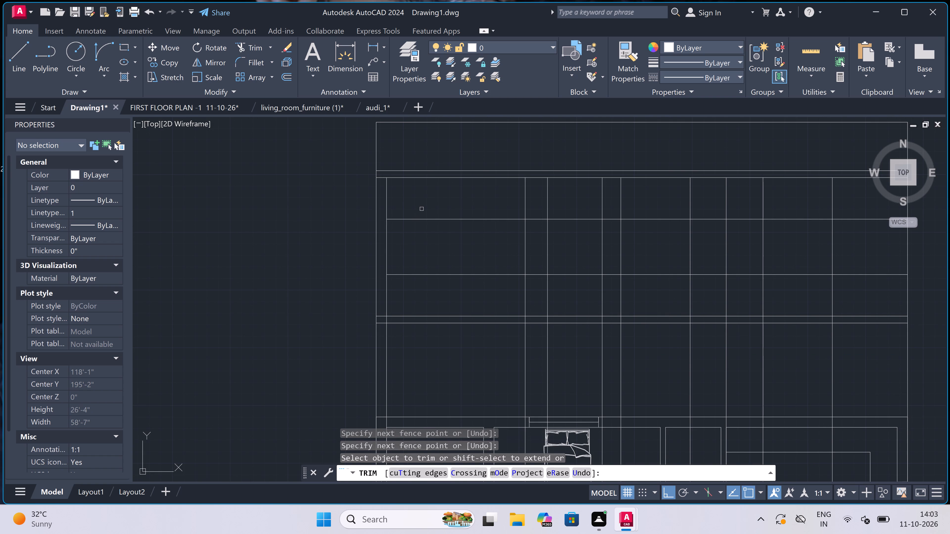
{"action": "left_click", "coordinate": [423, 285]}
{"action": "left_click", "coordinate": [534, 209]}
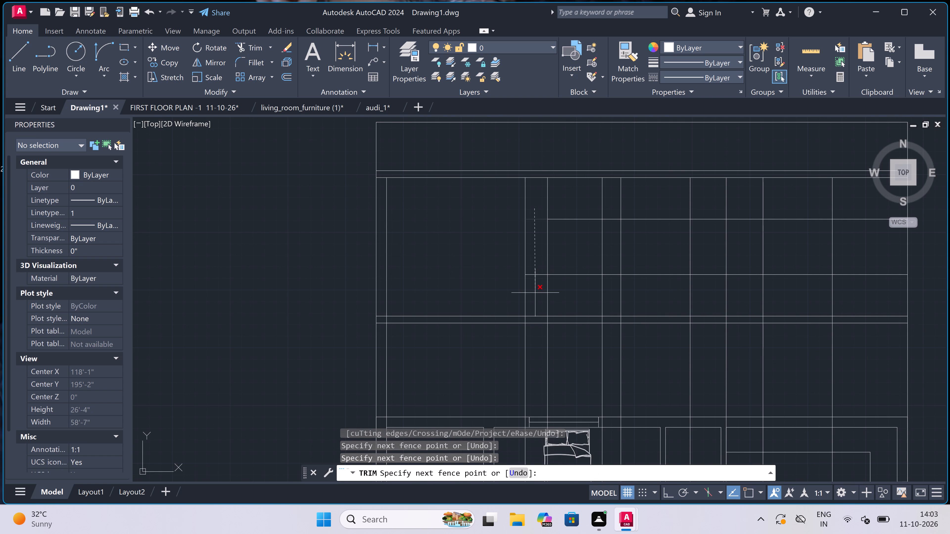
{"action": "left_click", "coordinate": [535, 295]}
Trim the lines around the elevation's first opening, leaving a tall door outline open down to the lower slab.
{"action": "scroll", "coordinate": [502, 195], "scroll_direction": "down", "scroll_amount": 3}
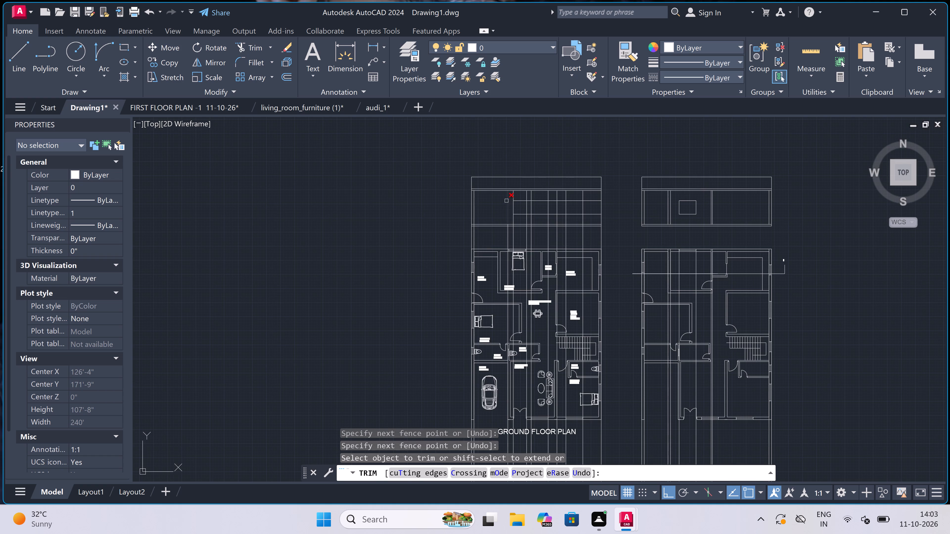
{"action": "scroll", "coordinate": [514, 193], "scroll_direction": "up", "scroll_amount": 3}
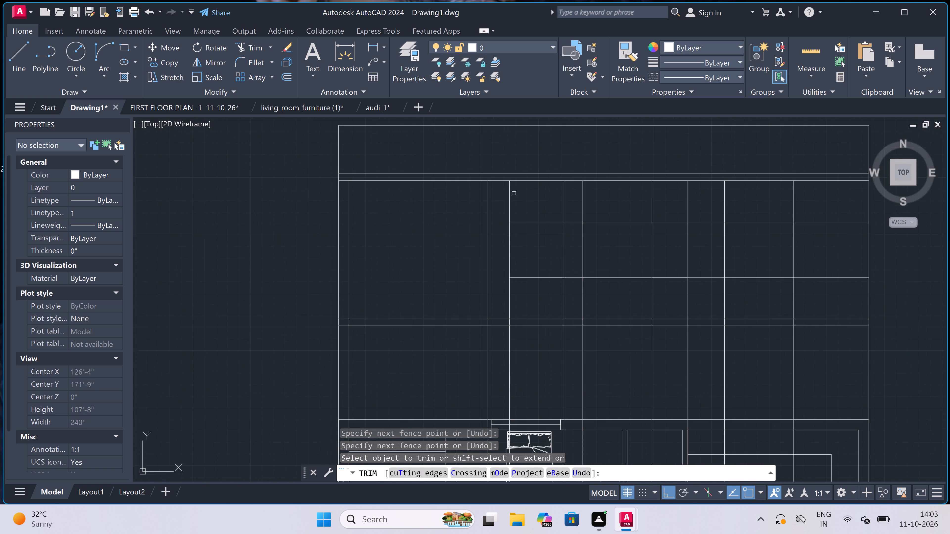
{"action": "left_click", "coordinate": [505, 198]}
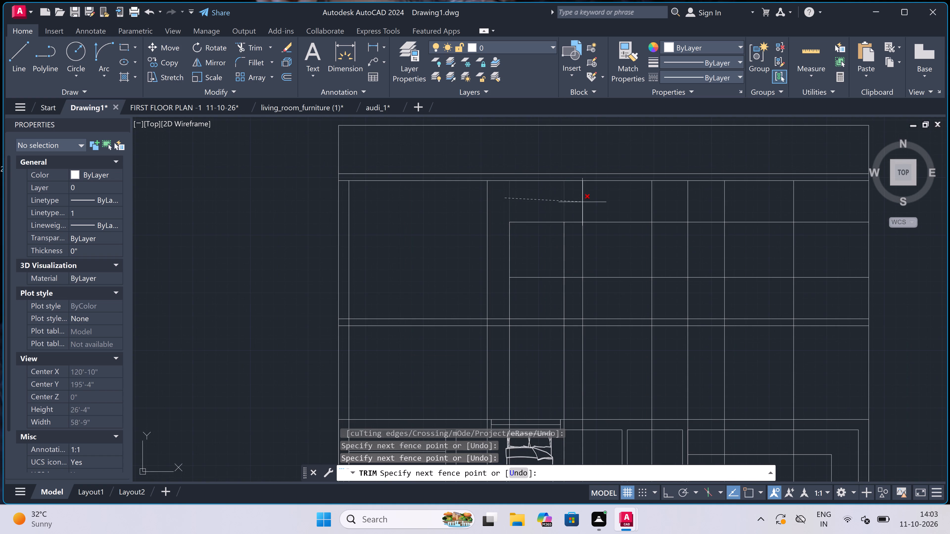
{"action": "left_click", "coordinate": [577, 206]}
{"action": "left_click", "coordinate": [572, 200]}
{"action": "left_click", "coordinate": [573, 309]}
{"action": "left_click", "coordinate": [537, 264]}
{"action": "left_click", "coordinate": [537, 304]}
Trim the level and vertical lines around the elevation's second opening, leaving only a window rectangle beside the door.
{"action": "scroll", "coordinate": [534, 275], "scroll_direction": "down", "scroll_amount": 4}
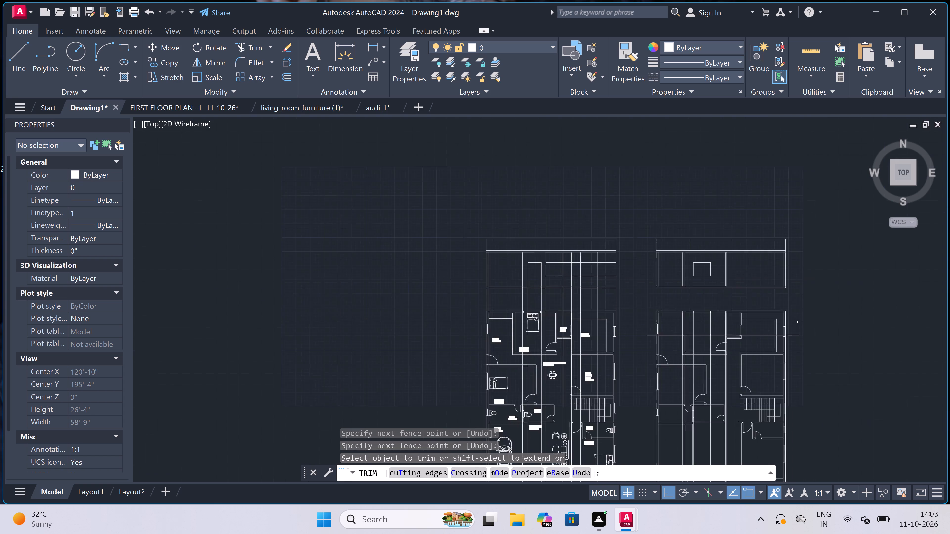
{"action": "scroll", "coordinate": [534, 275], "scroll_direction": "up", "scroll_amount": 3}
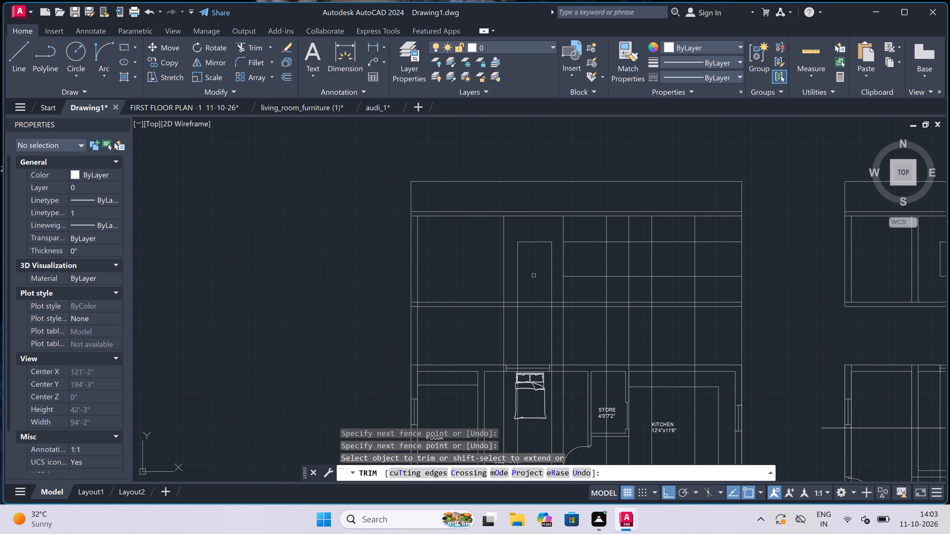
{"action": "left_click", "coordinate": [555, 232]}
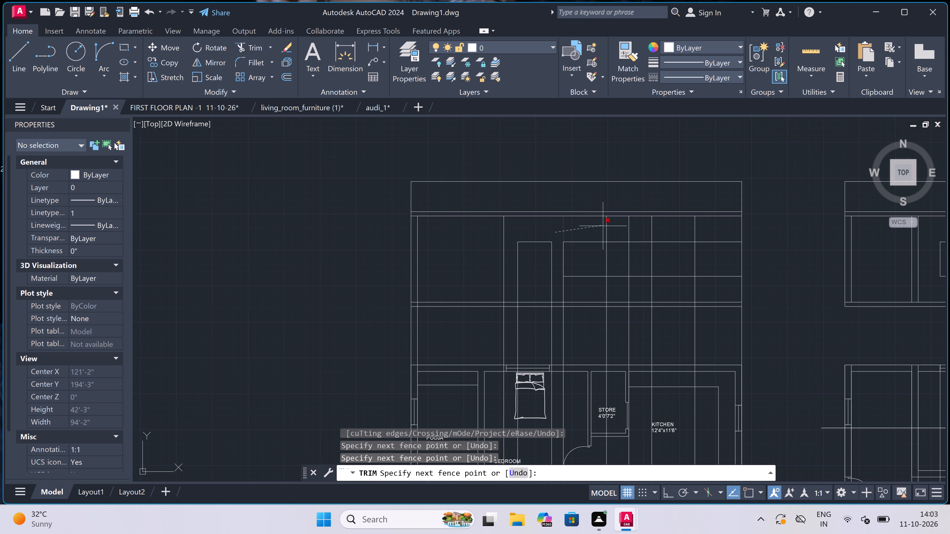
{"action": "left_click", "coordinate": [614, 236]}
{"action": "left_click", "coordinate": [614, 236]}
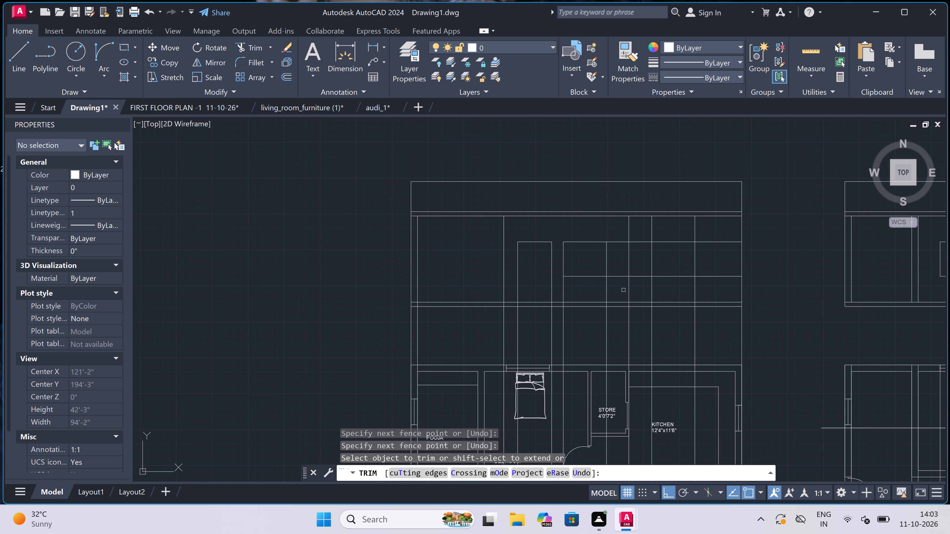
{"action": "left_click", "coordinate": [623, 290]}
{"action": "left_click", "coordinate": [620, 240]}
{"action": "left_click", "coordinate": [614, 279]}
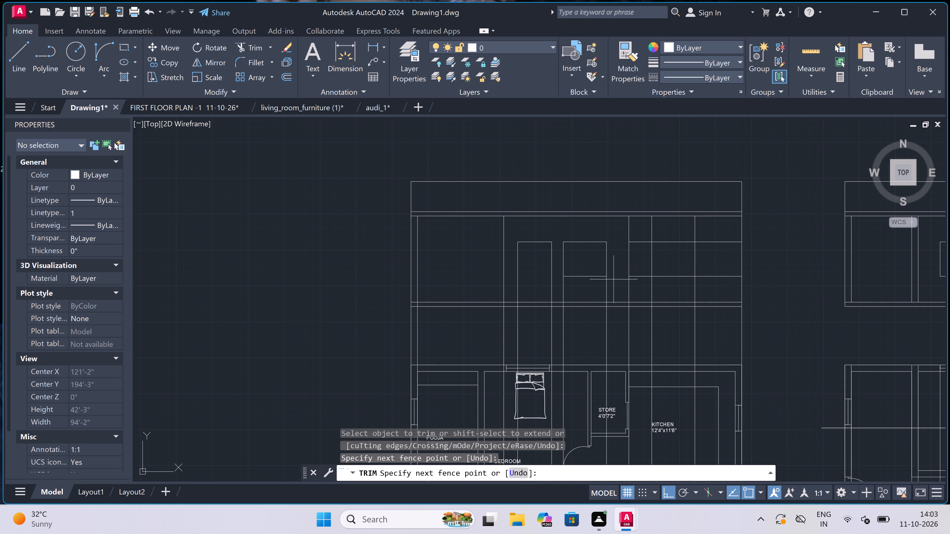
{"action": "left_click", "coordinate": [558, 288]}
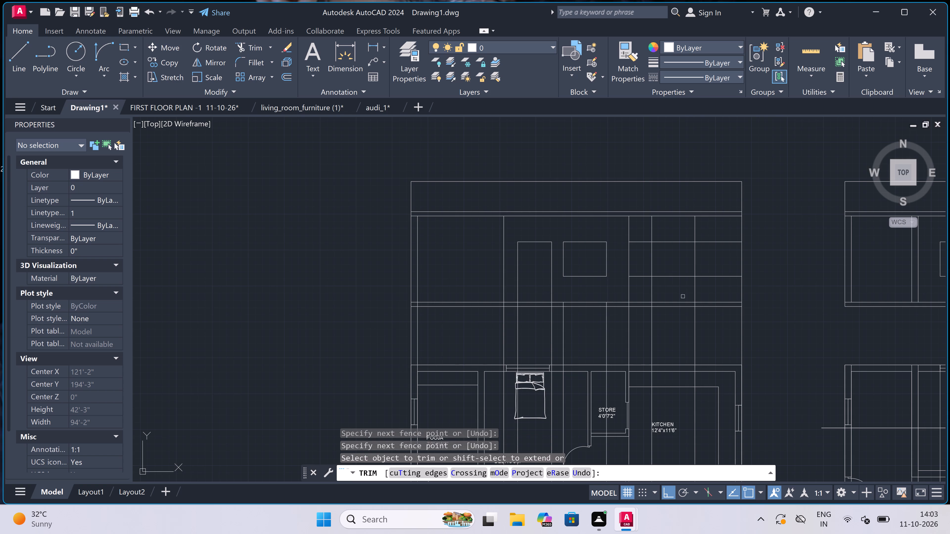
Trim all inner vertical lines out of the elevation's lower slab band, including the left wall's inner line.
{"action": "scroll", "coordinate": [708, 302], "scroll_direction": "up", "scroll_amount": 2}
{"action": "left_click", "coordinate": [709, 306]}
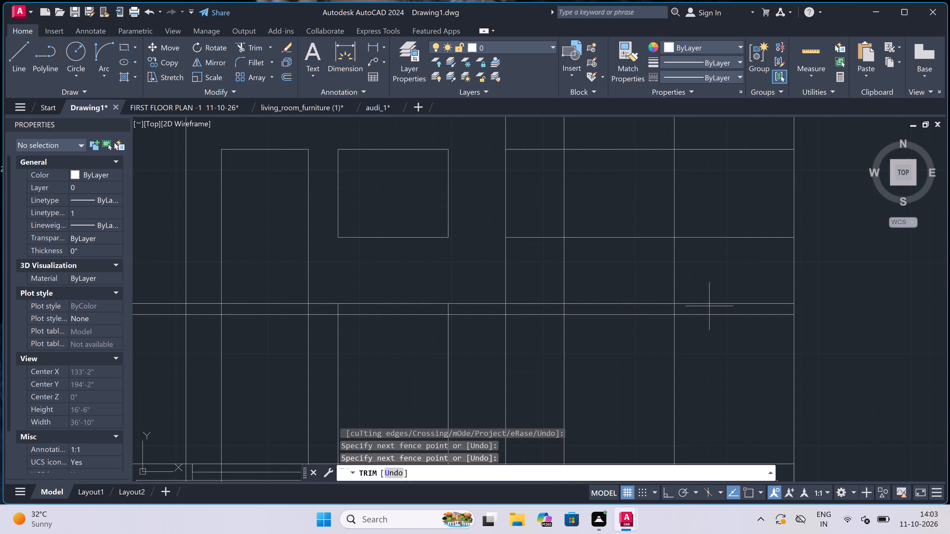
{"action": "scroll", "coordinate": [696, 311], "scroll_direction": "down", "scroll_amount": 2}
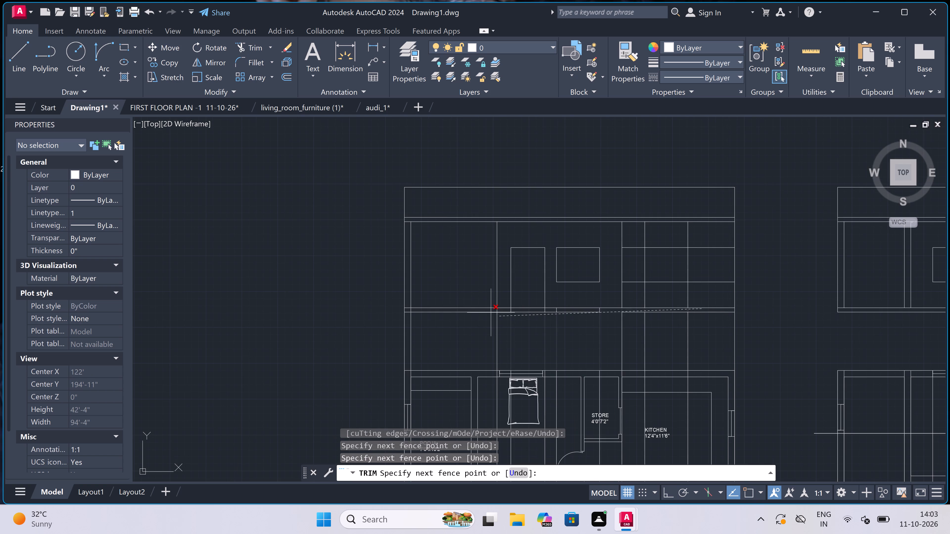
{"action": "scroll", "coordinate": [479, 307], "scroll_direction": "up", "scroll_amount": 2}
{"action": "left_click", "coordinate": [471, 316]}
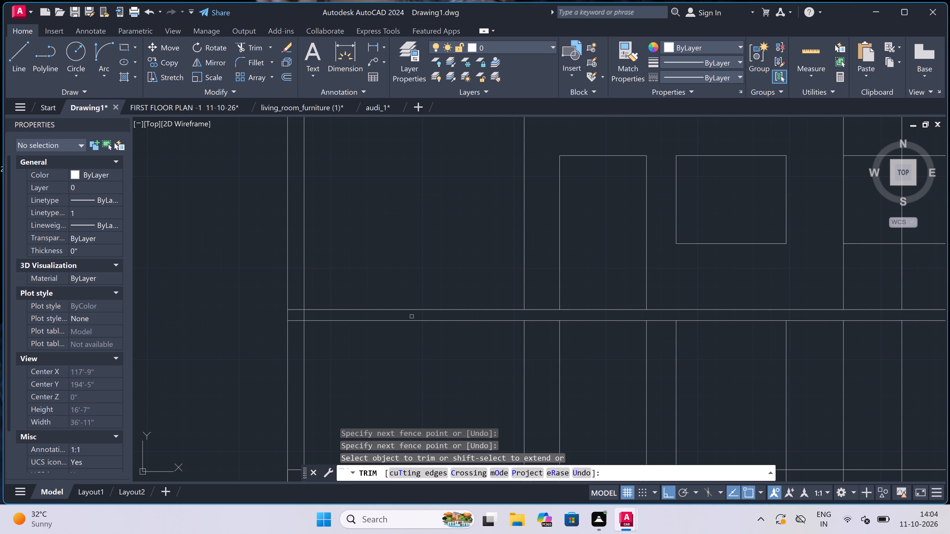
{"action": "scroll", "coordinate": [327, 318], "scroll_direction": "up", "scroll_amount": 3}
{"action": "left_click", "coordinate": [236, 311]}
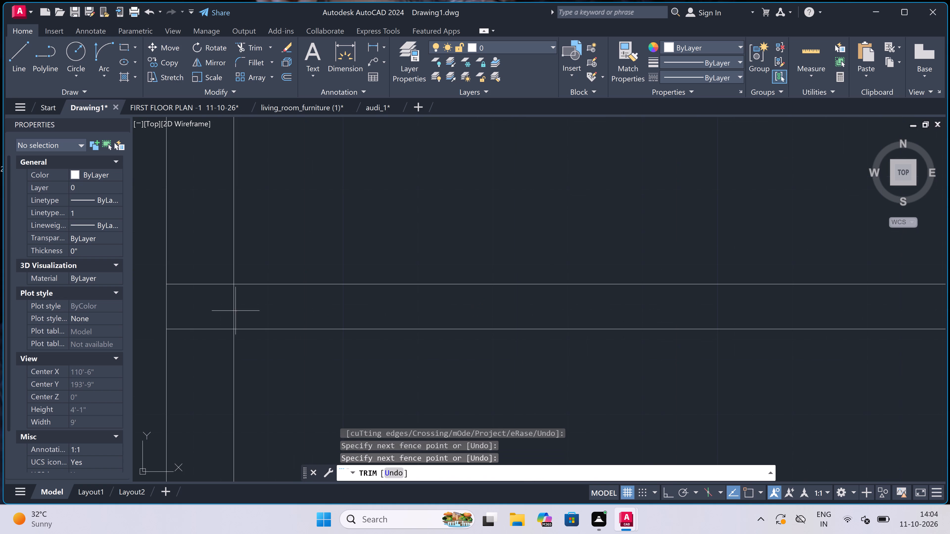
{"action": "left_click", "coordinate": [219, 308]}
{"action": "scroll", "coordinate": [219, 308], "scroll_direction": "down", "scroll_amount": 6}
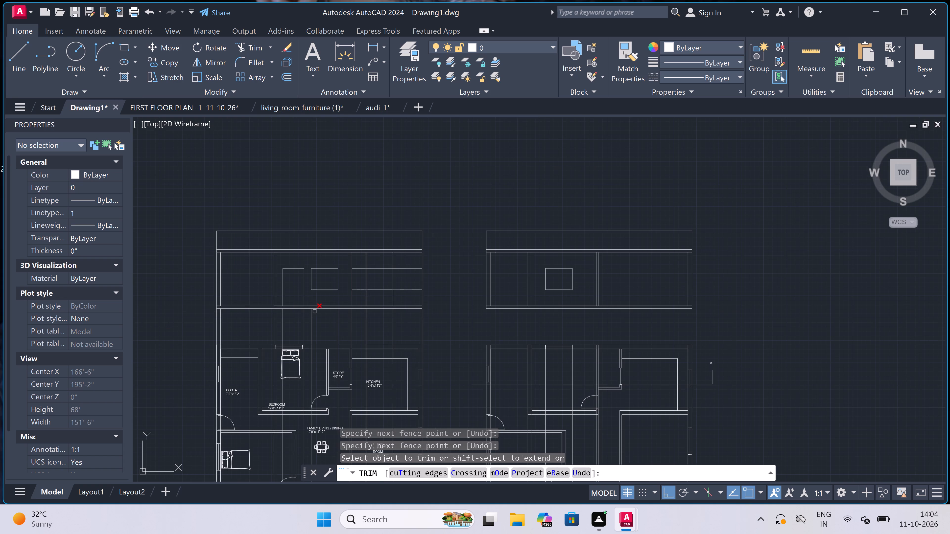
{"action": "scroll", "coordinate": [401, 311], "scroll_direction": "up", "scroll_amount": 3}
{"action": "scroll", "coordinate": [413, 308], "scroll_direction": "down", "scroll_amount": 3}
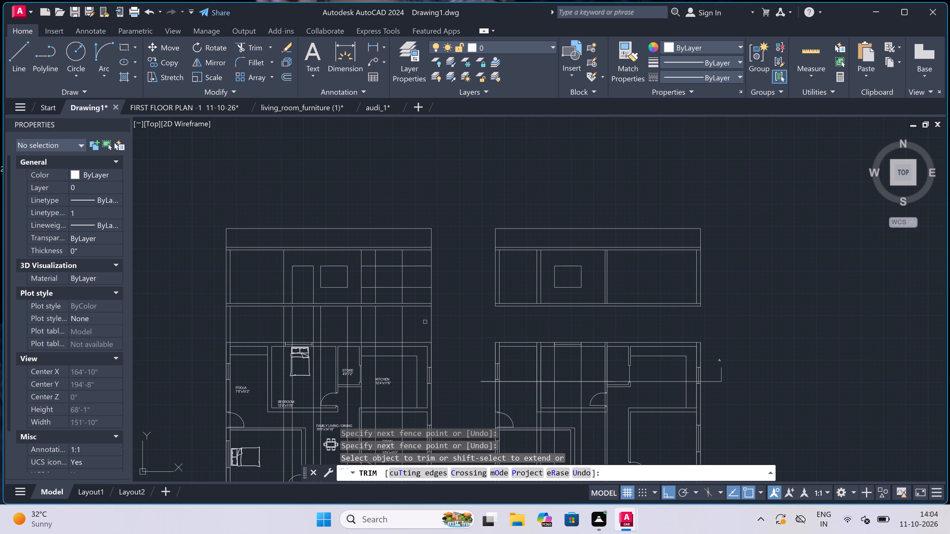
Trim all vertical projection lines out of the gap between the front elevation and the ground floor plan.
{"action": "left_click", "coordinate": [450, 316]}
{"action": "left_click", "coordinate": [176, 320]}
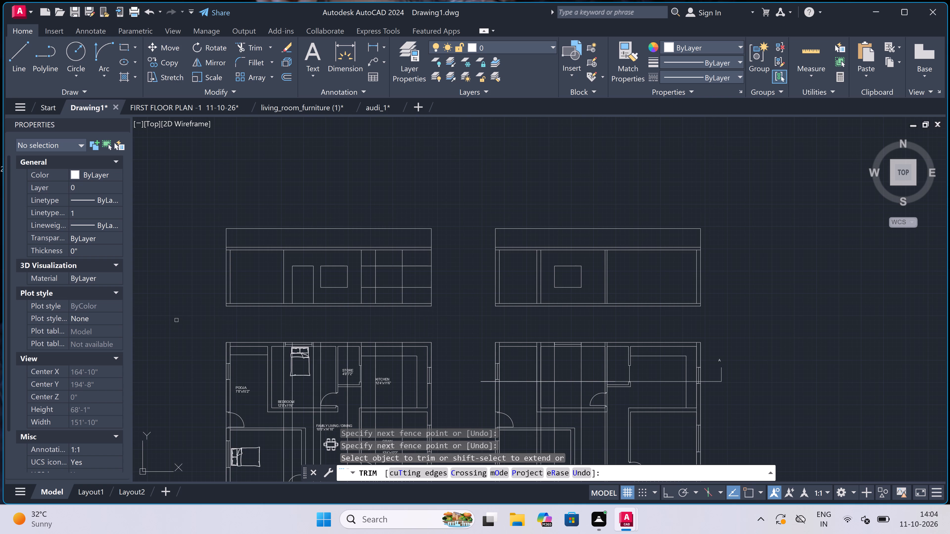
Trim the level and vertical lines around the elevation's third opening, leaving only a window rectangle in the end bay.
{"action": "scroll", "coordinate": [361, 290], "scroll_direction": "down", "scroll_amount": 1}
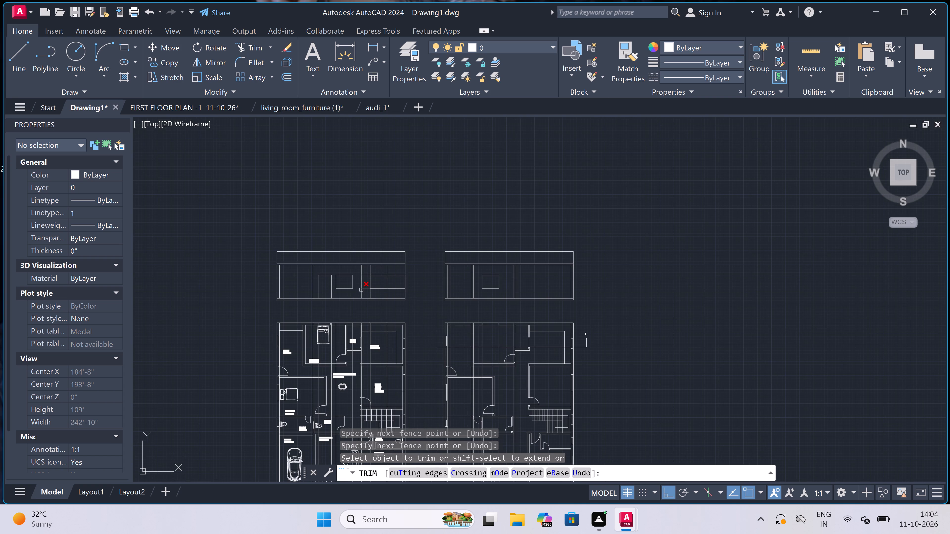
{"action": "scroll", "coordinate": [361, 290], "scroll_direction": "down", "scroll_amount": 1}
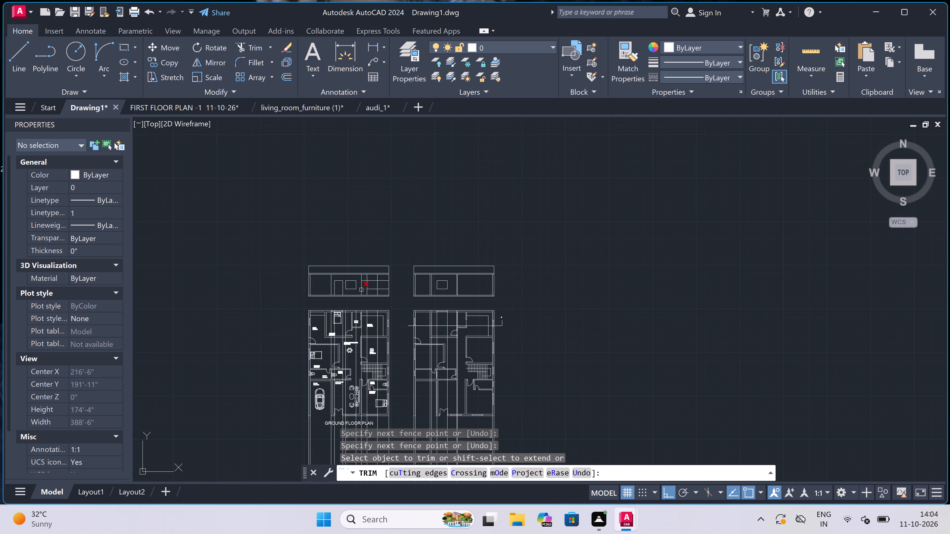
{"action": "scroll", "coordinate": [361, 290], "scroll_direction": "up", "scroll_amount": 3}
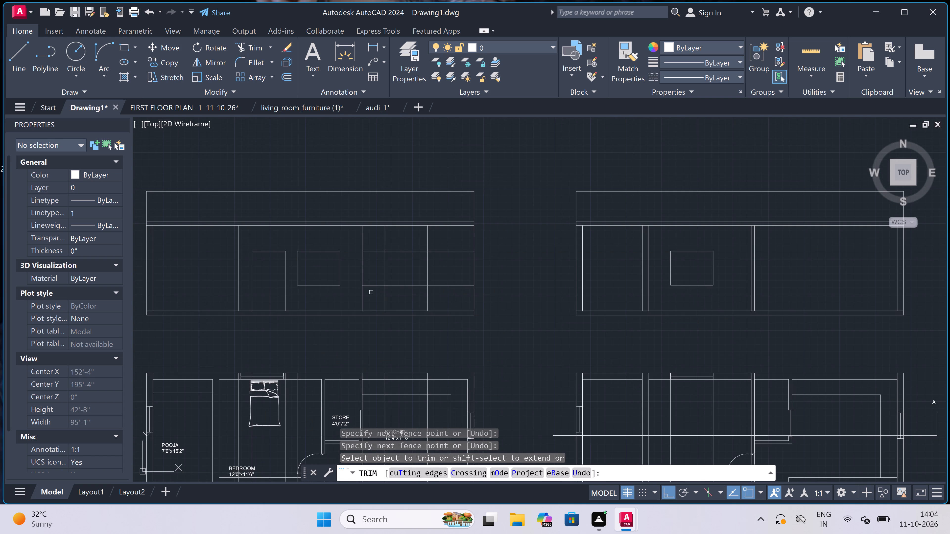
{"action": "left_click", "coordinate": [372, 291]}
{"action": "left_click", "coordinate": [378, 256]}
{"action": "left_click", "coordinate": [377, 248]}
{"action": "left_click", "coordinate": [379, 267]}
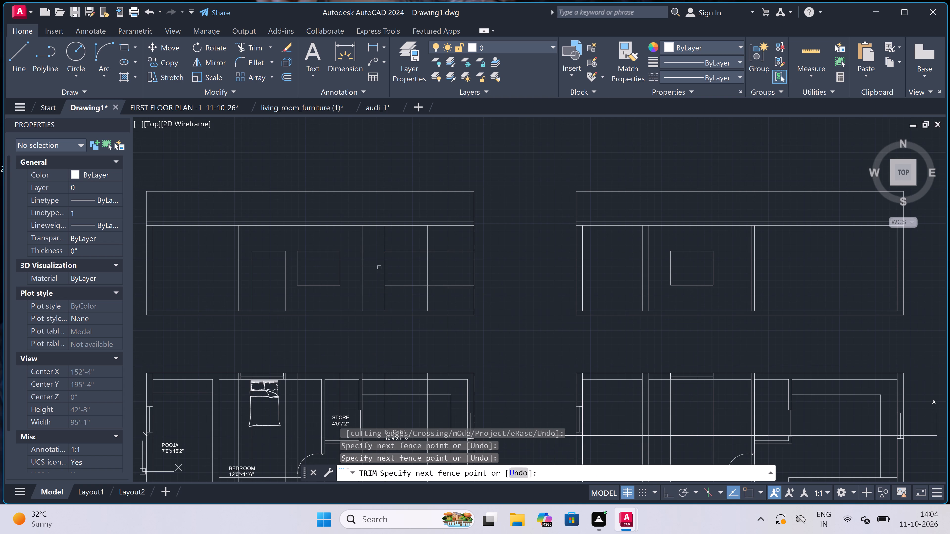
{"action": "left_click", "coordinate": [380, 241]}
{"action": "left_click", "coordinate": [449, 241]}
{"action": "double_click", "coordinate": [450, 242]}
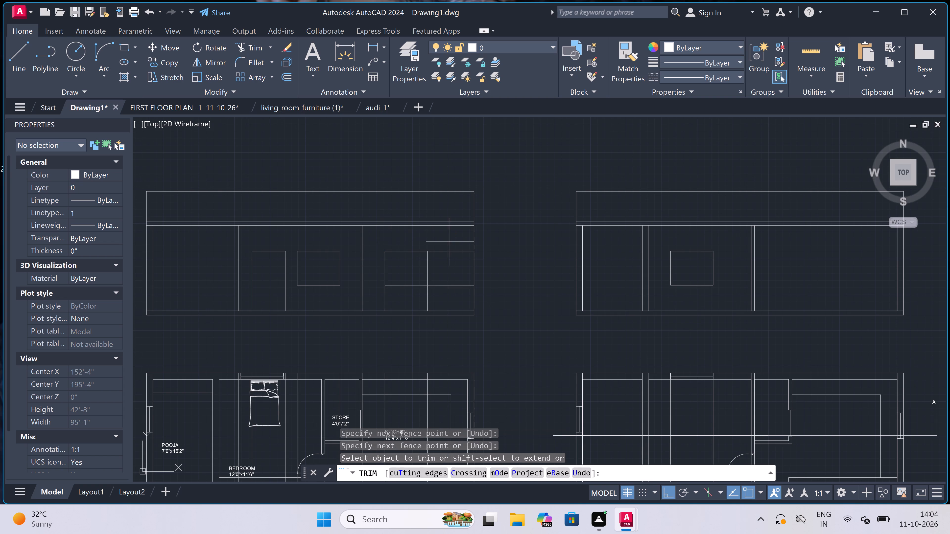
{"action": "left_click", "coordinate": [453, 294]}
{"action": "scroll", "coordinate": [391, 298], "scroll_direction": "up", "scroll_amount": 1}
{"action": "left_click", "coordinate": [372, 301]}
{"action": "left_click", "coordinate": [473, 299]}
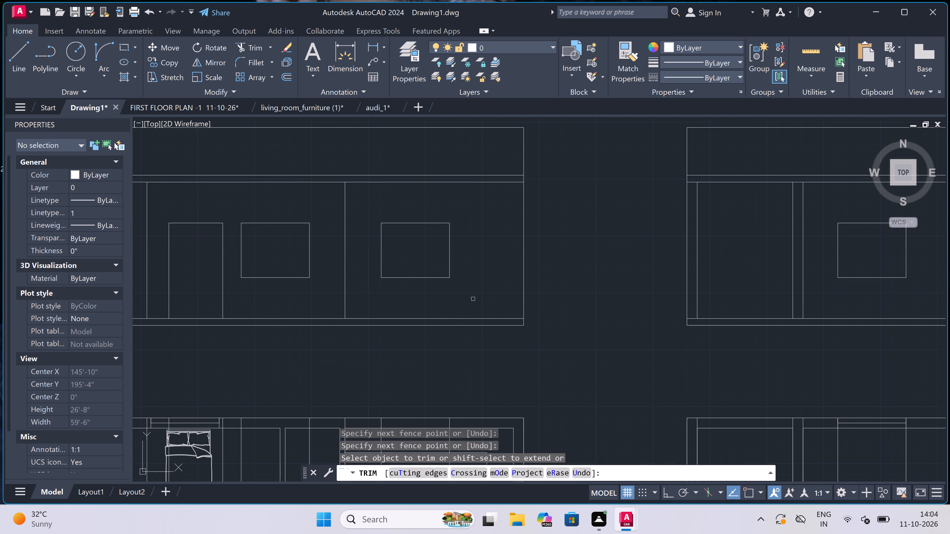
{"action": "scroll", "coordinate": [476, 294], "scroll_direction": "down", "scroll_amount": 4}
{"action": "scroll", "coordinate": [432, 286], "scroll_direction": "up", "scroll_amount": 3}
{"action": "scroll", "coordinate": [432, 285], "scroll_direction": "down", "scroll_amount": 3}
{"action": "key", "text": "Escape"}
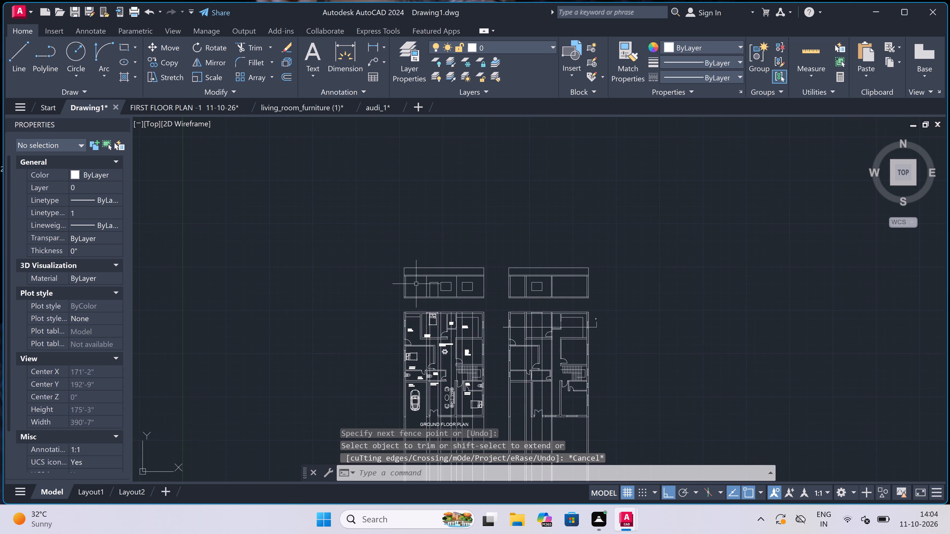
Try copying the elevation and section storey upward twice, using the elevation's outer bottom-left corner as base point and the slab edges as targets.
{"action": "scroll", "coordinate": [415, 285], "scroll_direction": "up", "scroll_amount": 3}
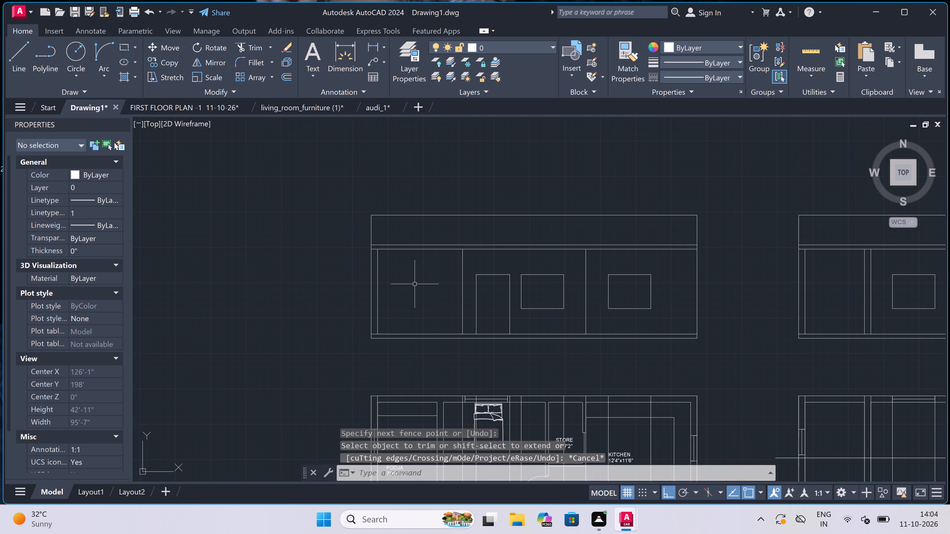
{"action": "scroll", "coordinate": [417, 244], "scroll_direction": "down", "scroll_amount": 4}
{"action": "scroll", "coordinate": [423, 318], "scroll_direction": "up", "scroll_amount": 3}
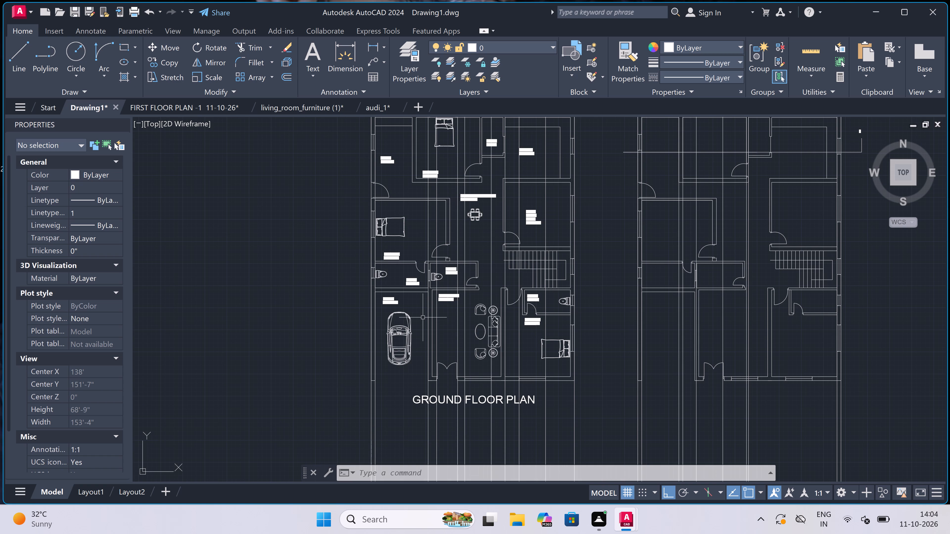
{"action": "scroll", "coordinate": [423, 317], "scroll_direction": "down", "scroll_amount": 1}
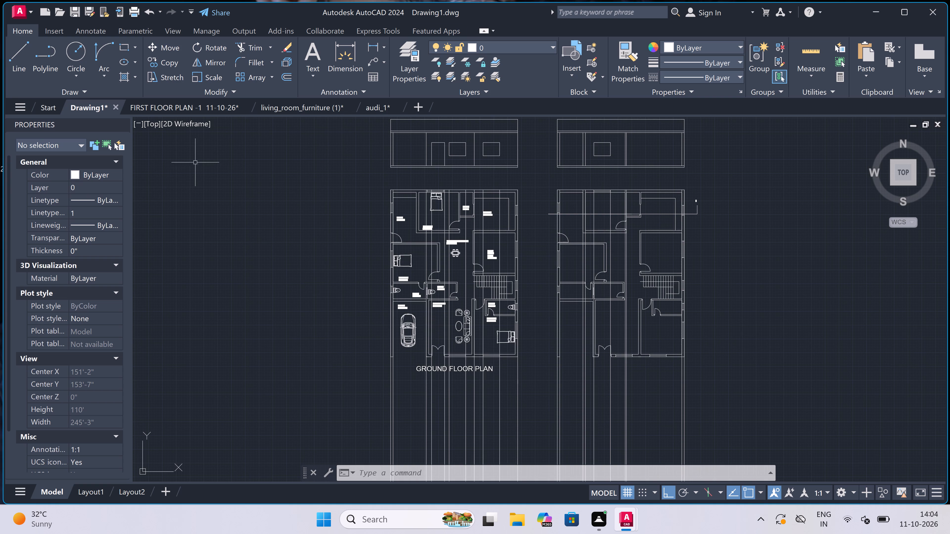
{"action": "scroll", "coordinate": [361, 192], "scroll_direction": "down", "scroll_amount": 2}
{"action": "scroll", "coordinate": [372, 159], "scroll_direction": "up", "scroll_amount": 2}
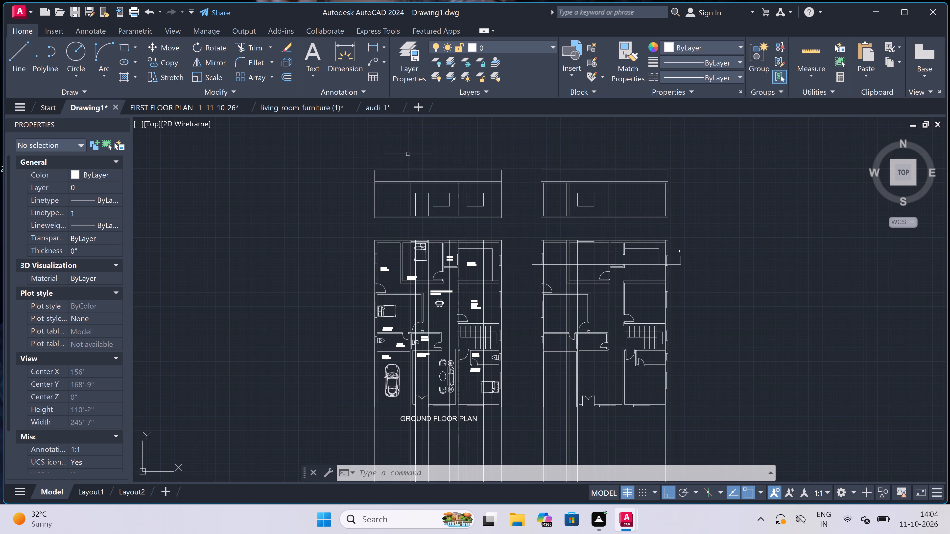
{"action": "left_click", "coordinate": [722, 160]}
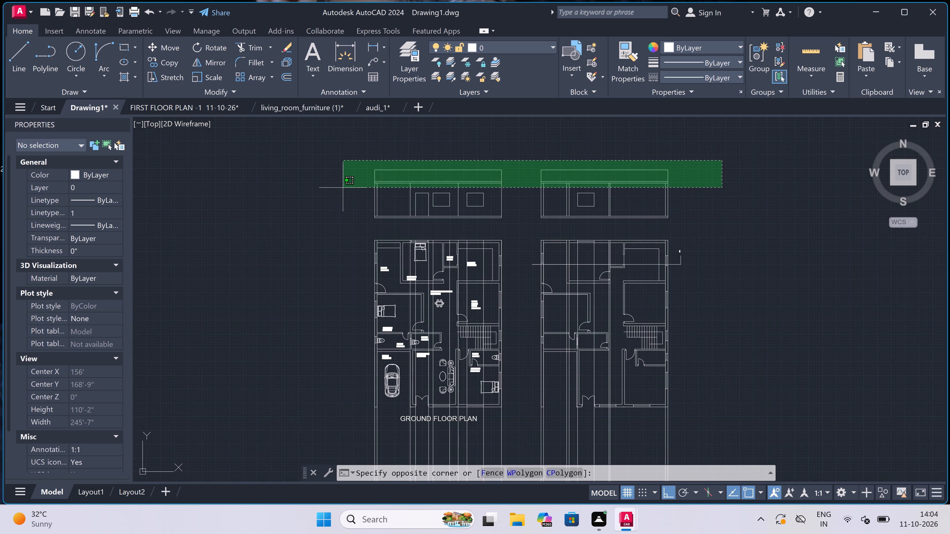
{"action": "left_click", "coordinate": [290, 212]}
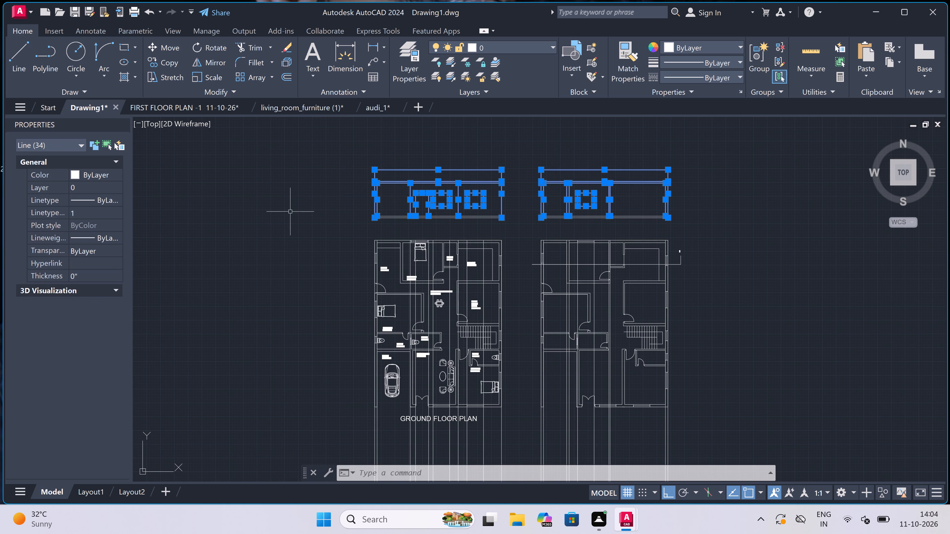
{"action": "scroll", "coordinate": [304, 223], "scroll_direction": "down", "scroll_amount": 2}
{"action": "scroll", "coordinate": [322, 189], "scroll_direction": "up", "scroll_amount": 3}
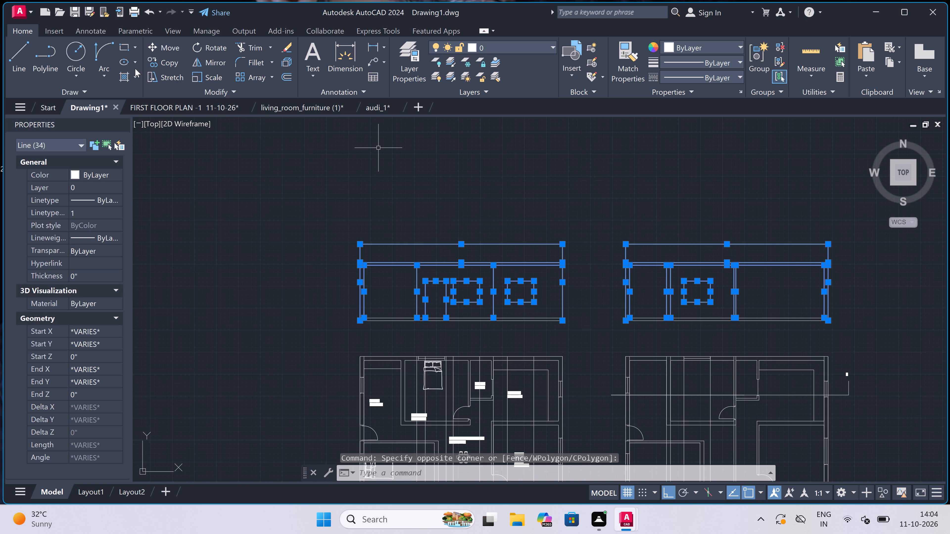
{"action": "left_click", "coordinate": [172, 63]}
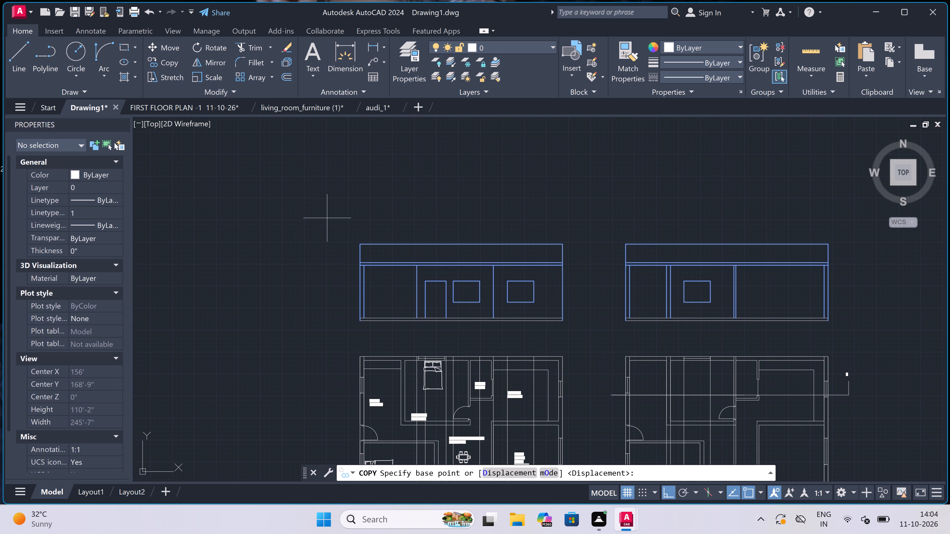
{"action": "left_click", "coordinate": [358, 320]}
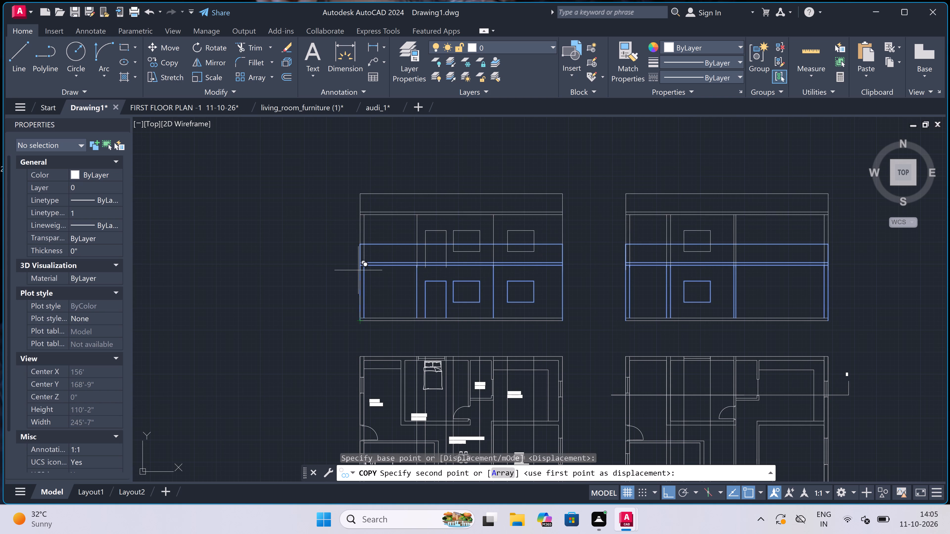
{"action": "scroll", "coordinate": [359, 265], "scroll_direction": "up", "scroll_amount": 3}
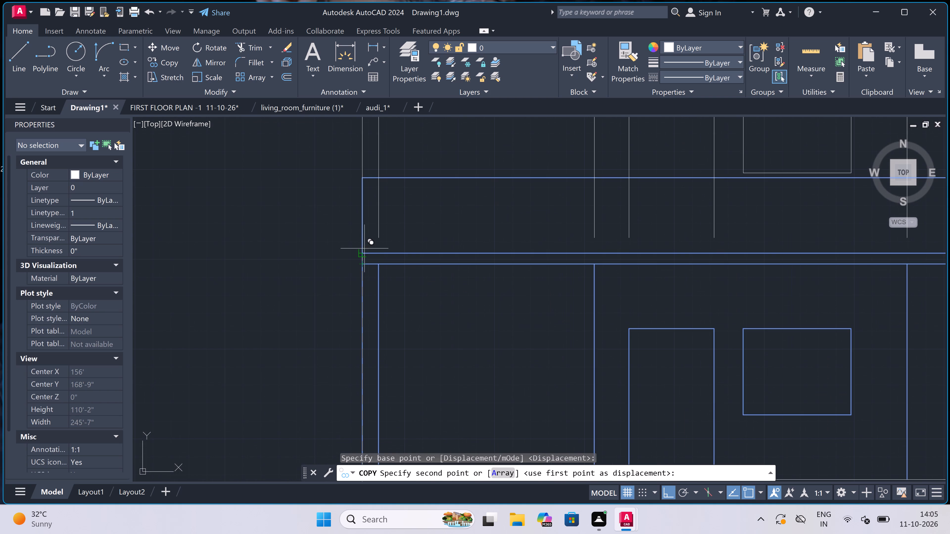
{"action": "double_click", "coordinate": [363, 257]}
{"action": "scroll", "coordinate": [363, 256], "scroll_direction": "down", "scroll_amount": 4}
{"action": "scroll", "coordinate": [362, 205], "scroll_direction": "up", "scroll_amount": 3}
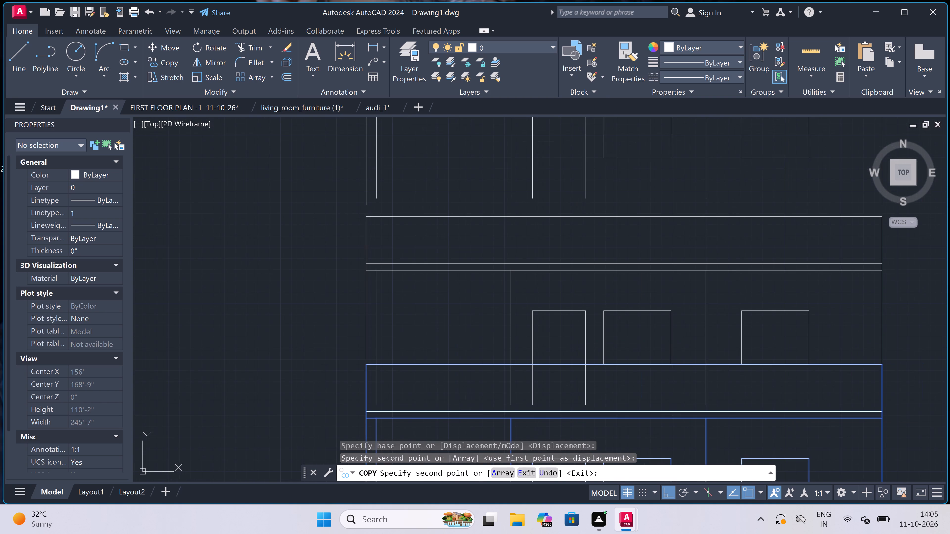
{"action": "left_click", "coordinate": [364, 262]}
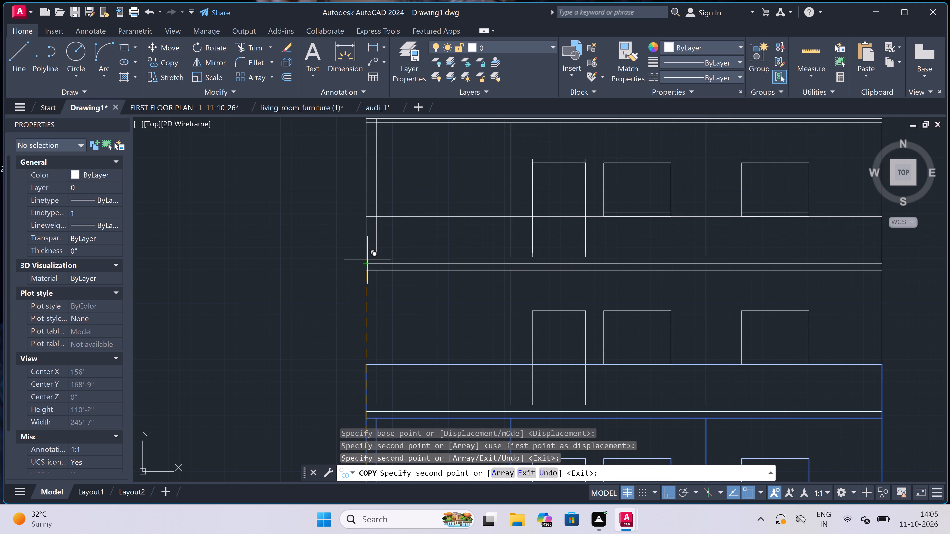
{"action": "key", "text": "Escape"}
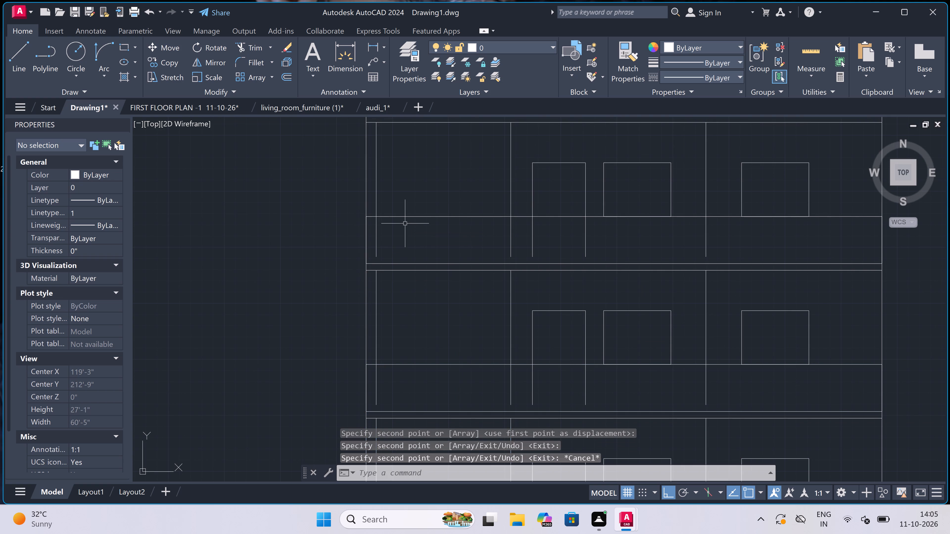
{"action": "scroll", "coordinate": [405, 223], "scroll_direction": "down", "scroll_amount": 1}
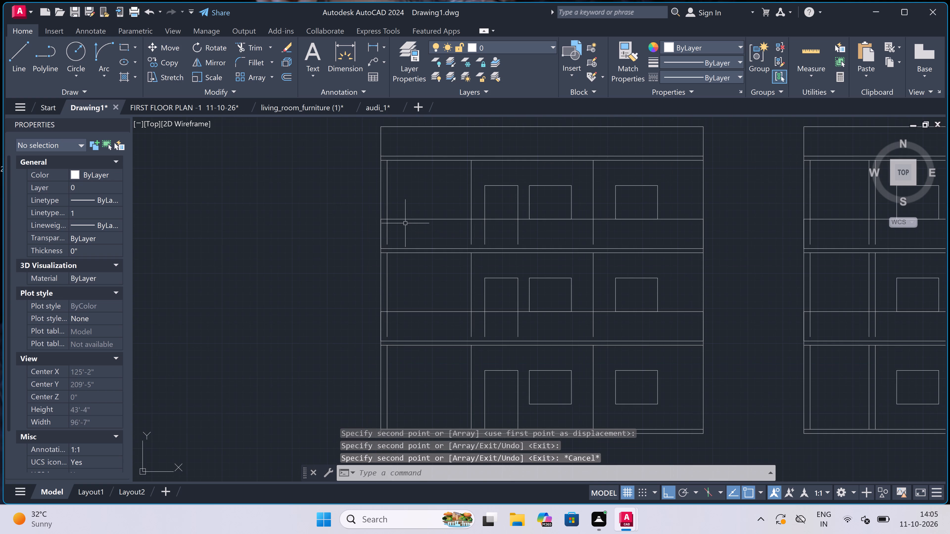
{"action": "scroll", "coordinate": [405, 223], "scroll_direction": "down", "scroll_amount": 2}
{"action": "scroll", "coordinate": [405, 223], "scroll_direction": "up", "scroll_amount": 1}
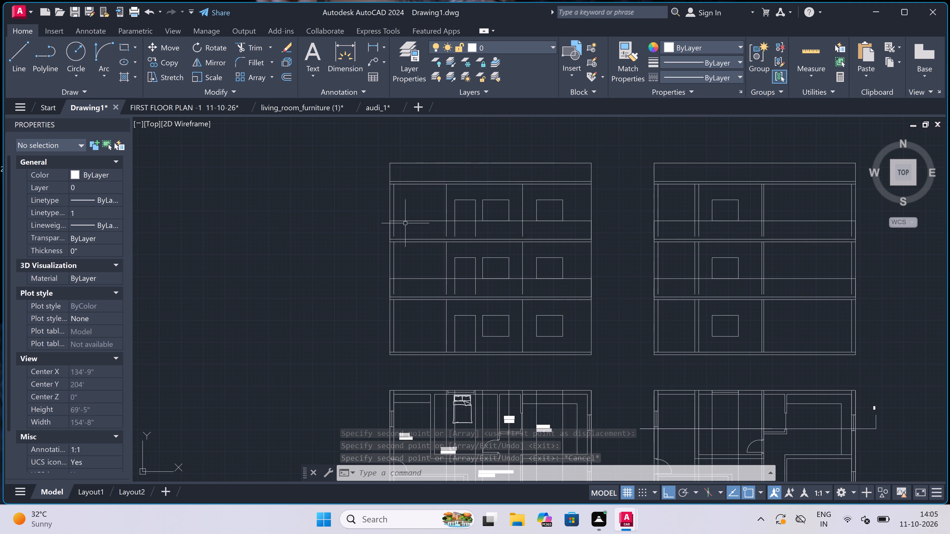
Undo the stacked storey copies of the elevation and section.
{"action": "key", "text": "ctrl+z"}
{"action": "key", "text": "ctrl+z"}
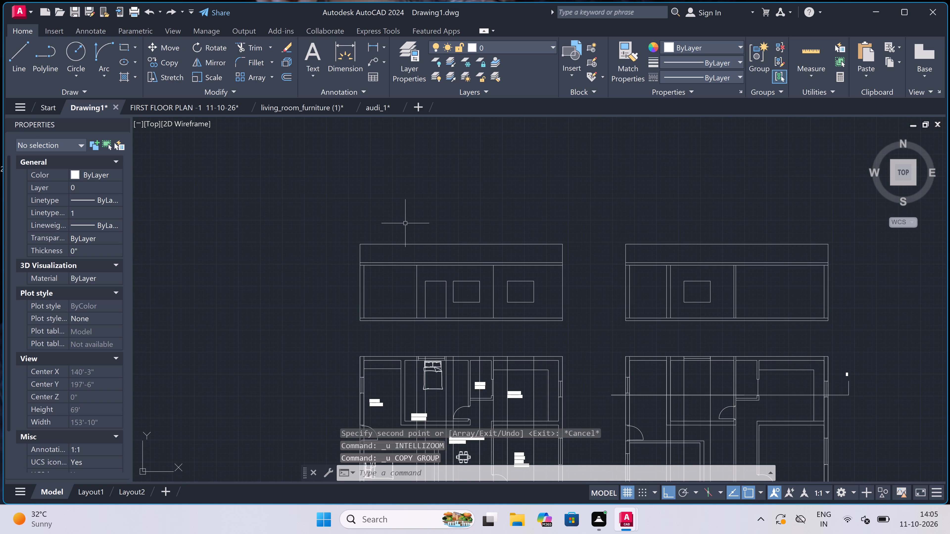
Copy both storeys without their lower slabs upward twice, from the lower slab's top-left corner to each successive upper slab's top-left corner.
{"action": "left_click", "coordinate": [861, 234]}
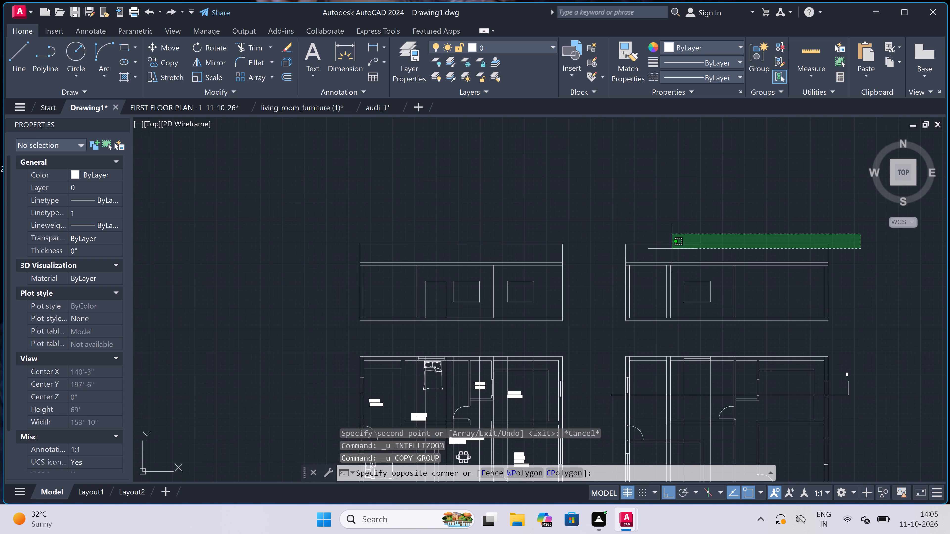
{"action": "left_click", "coordinate": [275, 313]}
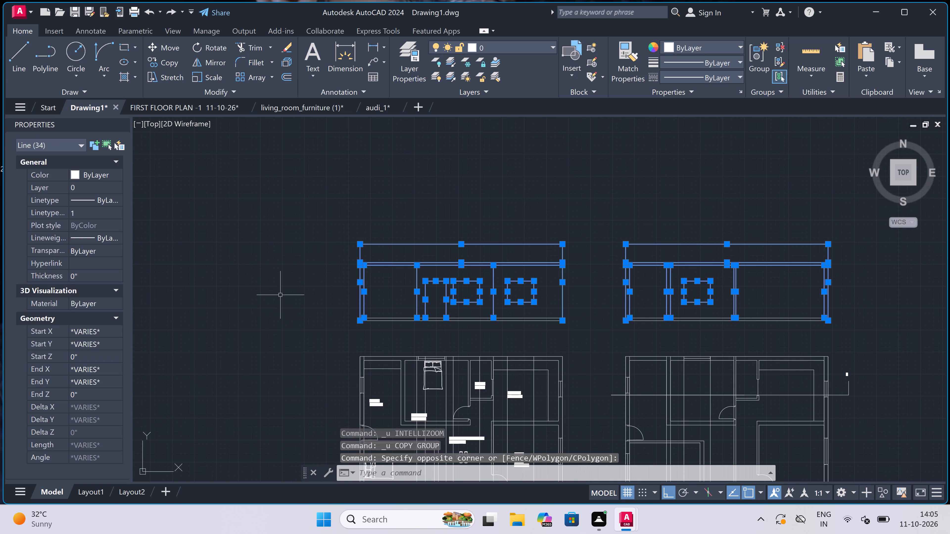
{"action": "left_click", "coordinate": [165, 59]}
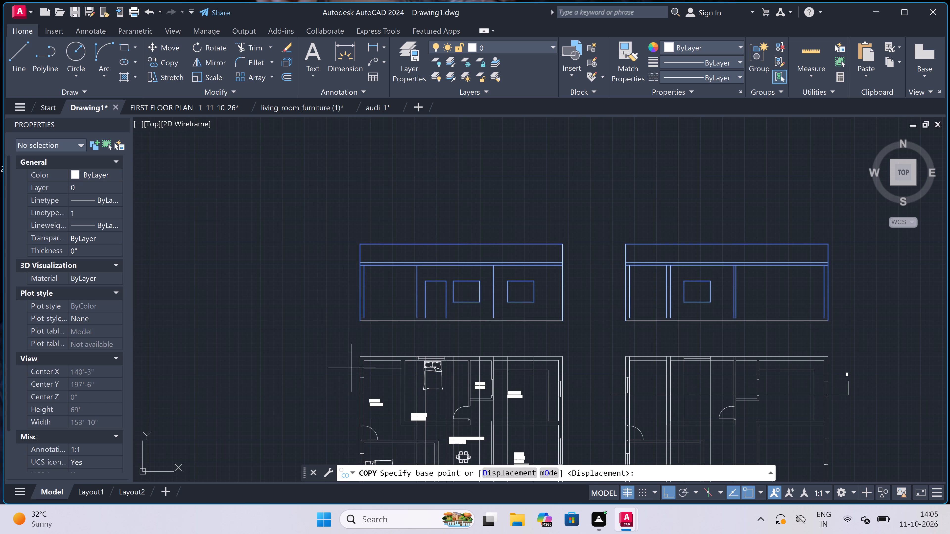
{"action": "scroll", "coordinate": [362, 317], "scroll_direction": "up", "scroll_amount": 2}
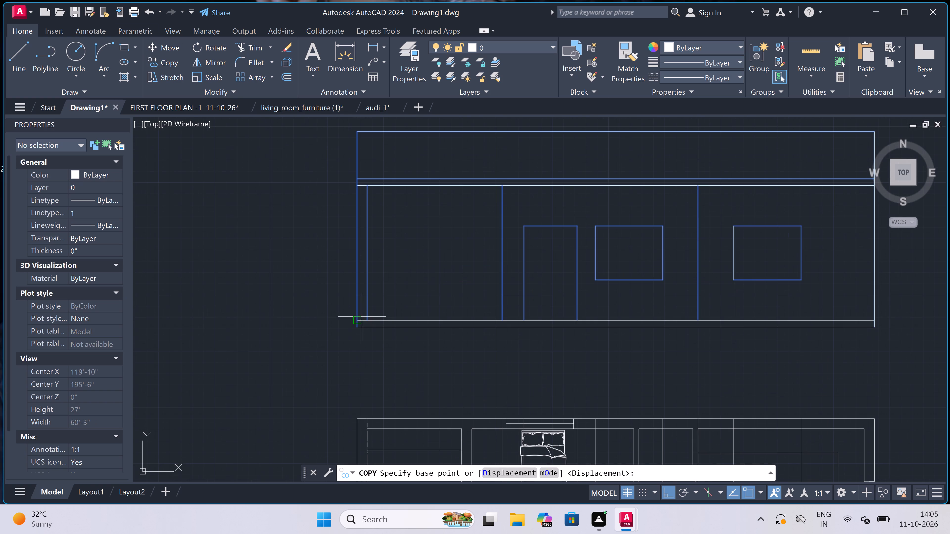
{"action": "left_click", "coordinate": [355, 324]}
{"action": "scroll", "coordinate": [355, 318], "scroll_direction": "down", "scroll_amount": 2}
{"action": "scroll", "coordinate": [355, 284], "scroll_direction": "up", "scroll_amount": 2}
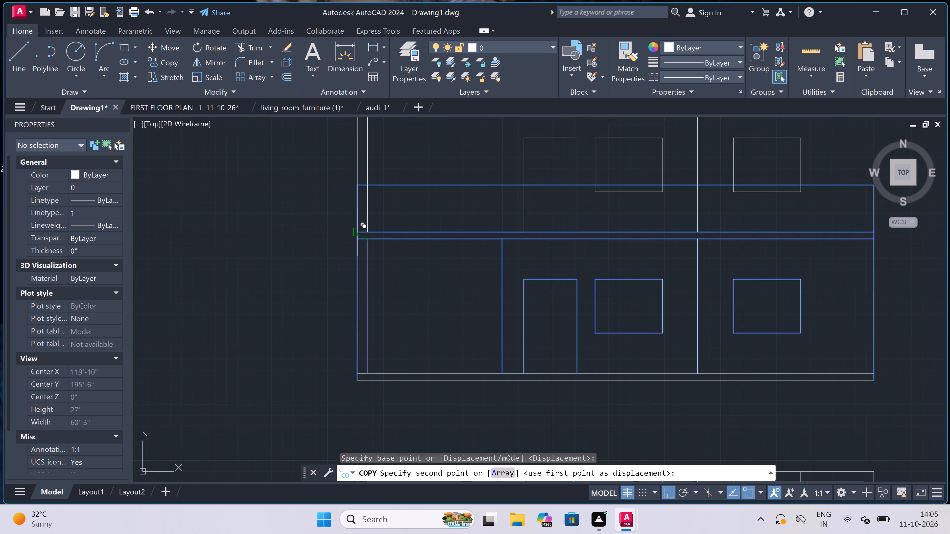
{"action": "left_click", "coordinate": [358, 231]}
{"action": "scroll", "coordinate": [358, 231], "scroll_direction": "down", "scroll_amount": 3}
{"action": "scroll", "coordinate": [355, 200], "scroll_direction": "up", "scroll_amount": 3}
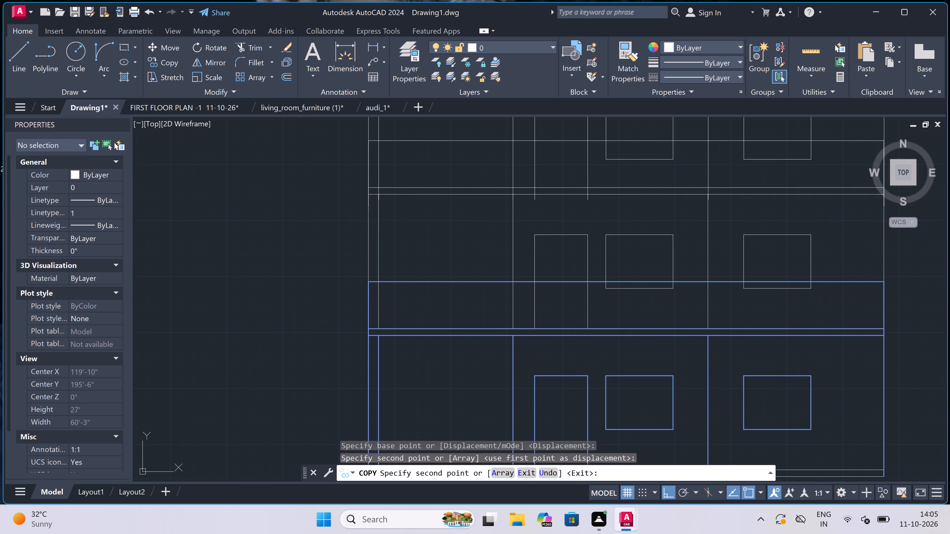
{"action": "double_click", "coordinate": [365, 187]}
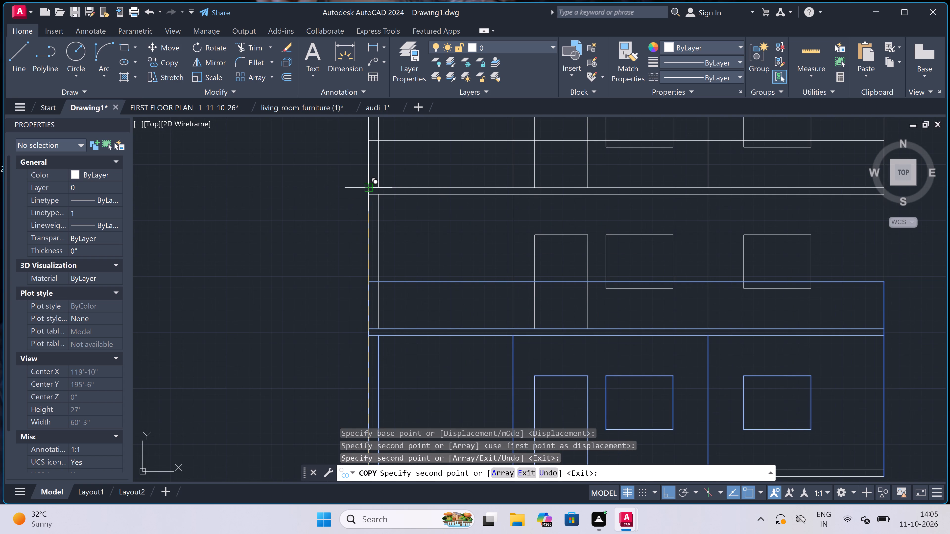
{"action": "key", "text": "Escape"}
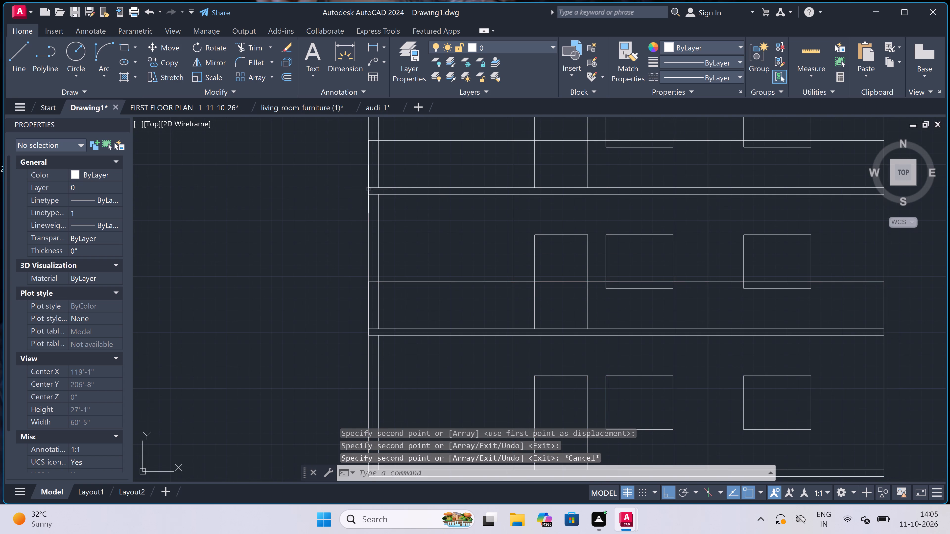
{"action": "scroll", "coordinate": [372, 191], "scroll_direction": "down", "scroll_amount": 3}
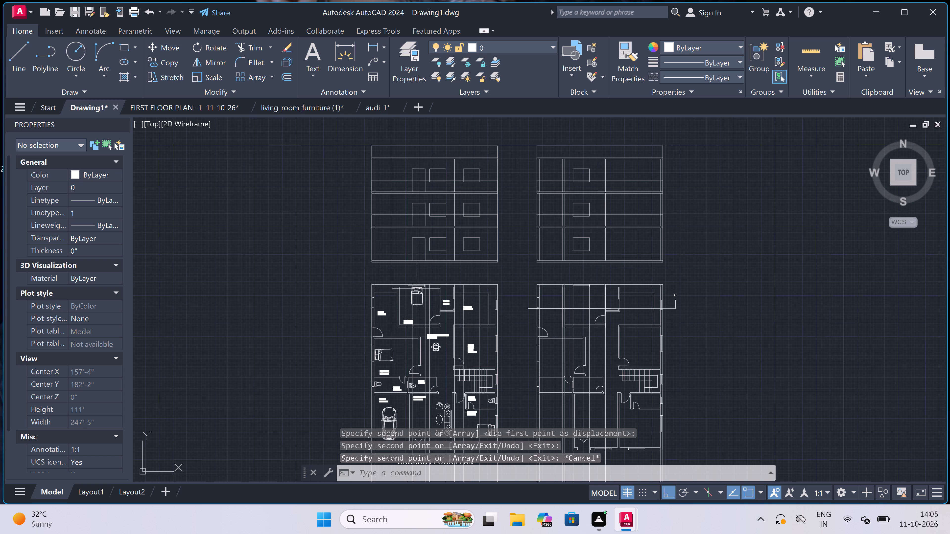
{"action": "scroll", "coordinate": [449, 240], "scroll_direction": "down", "scroll_amount": 3}
{"action": "scroll", "coordinate": [431, 343], "scroll_direction": "up", "scroll_amount": 3}
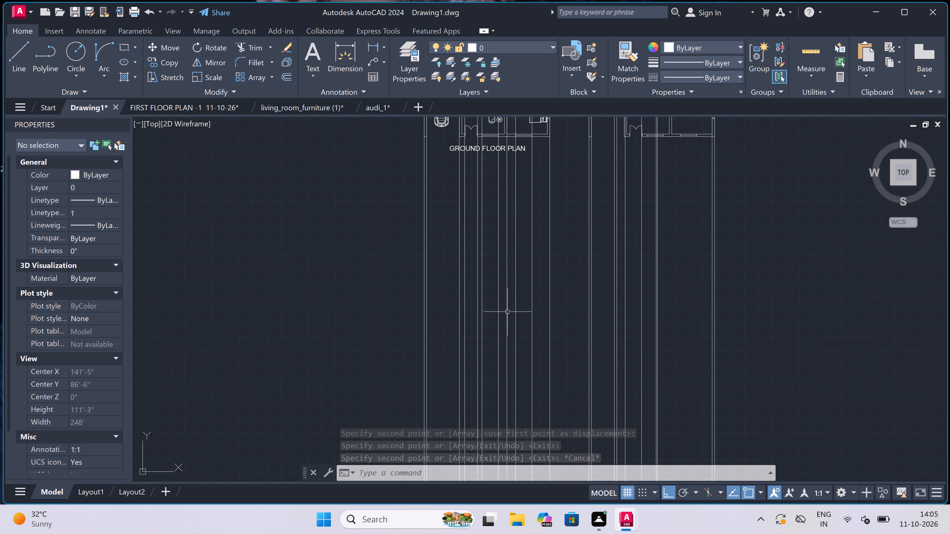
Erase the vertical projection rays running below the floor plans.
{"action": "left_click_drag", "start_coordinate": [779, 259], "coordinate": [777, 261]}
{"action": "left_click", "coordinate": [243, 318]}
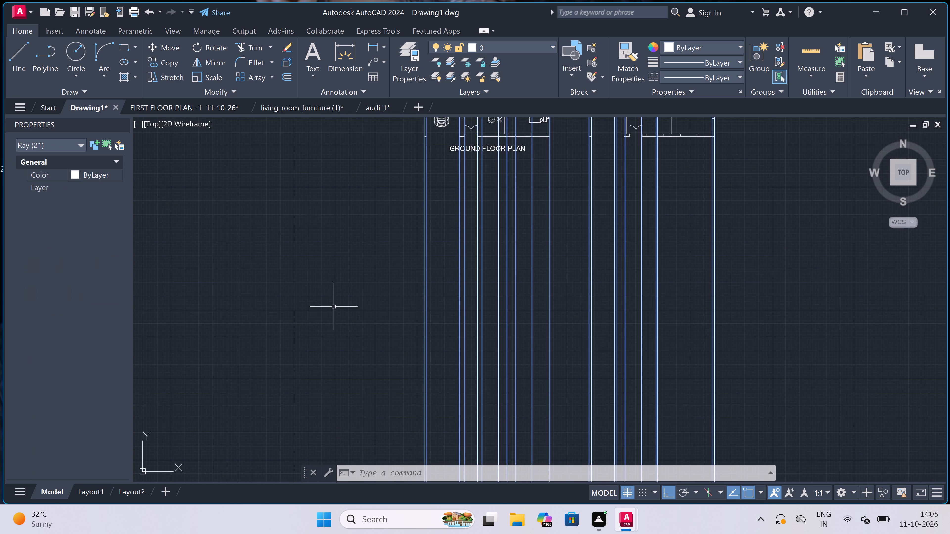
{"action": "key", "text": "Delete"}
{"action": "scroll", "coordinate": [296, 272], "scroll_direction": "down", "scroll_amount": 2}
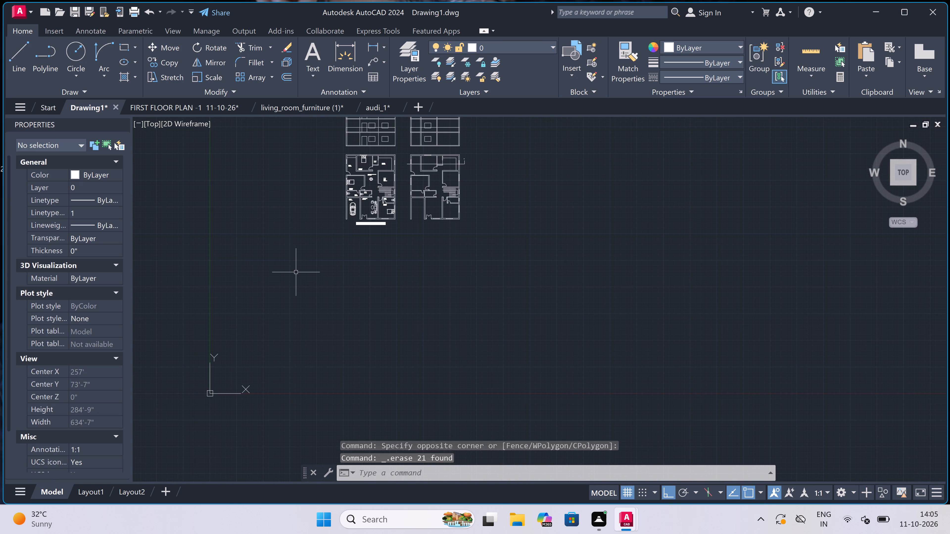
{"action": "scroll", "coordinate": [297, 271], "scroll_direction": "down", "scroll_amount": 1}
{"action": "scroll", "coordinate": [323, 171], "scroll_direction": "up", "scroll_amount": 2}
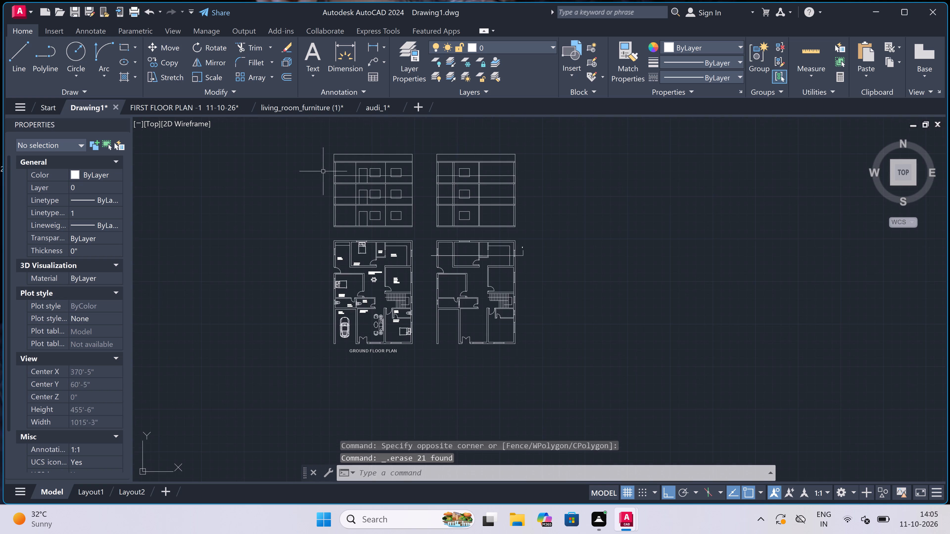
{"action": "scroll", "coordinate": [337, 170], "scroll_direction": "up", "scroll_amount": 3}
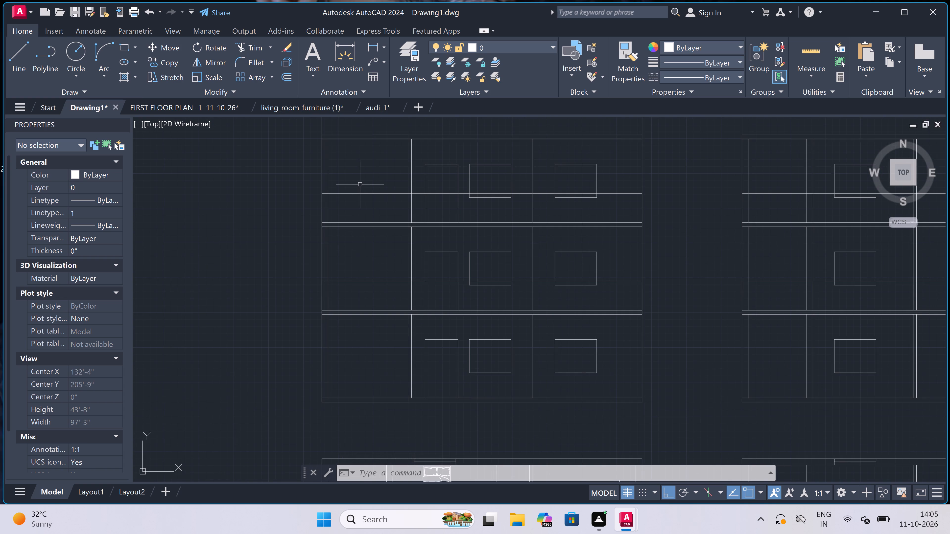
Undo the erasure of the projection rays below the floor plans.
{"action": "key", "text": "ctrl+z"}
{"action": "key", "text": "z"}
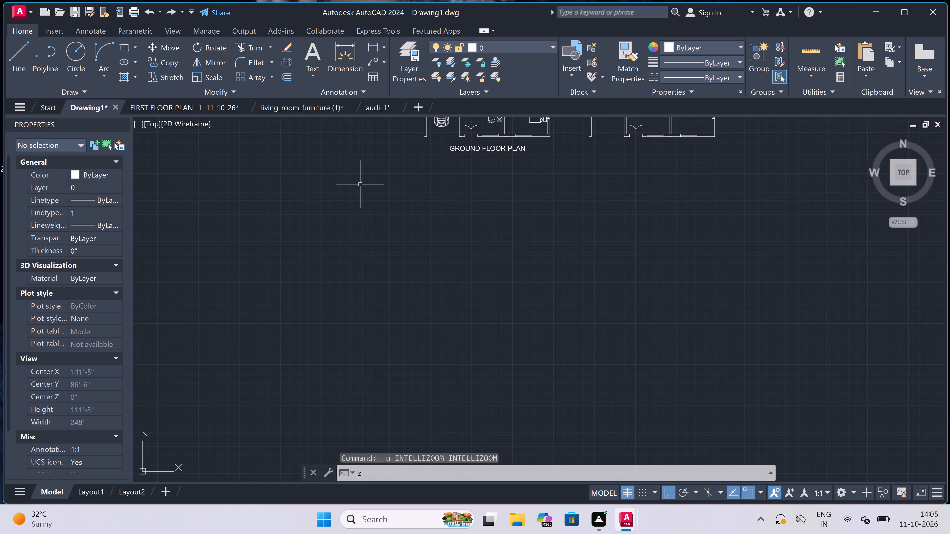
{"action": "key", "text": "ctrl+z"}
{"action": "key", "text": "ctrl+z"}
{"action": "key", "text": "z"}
Undo the stacked storey copies, leaving single-storey versions of the elevation and section.
{"action": "scroll", "coordinate": [360, 184], "scroll_direction": "down", "scroll_amount": 4}
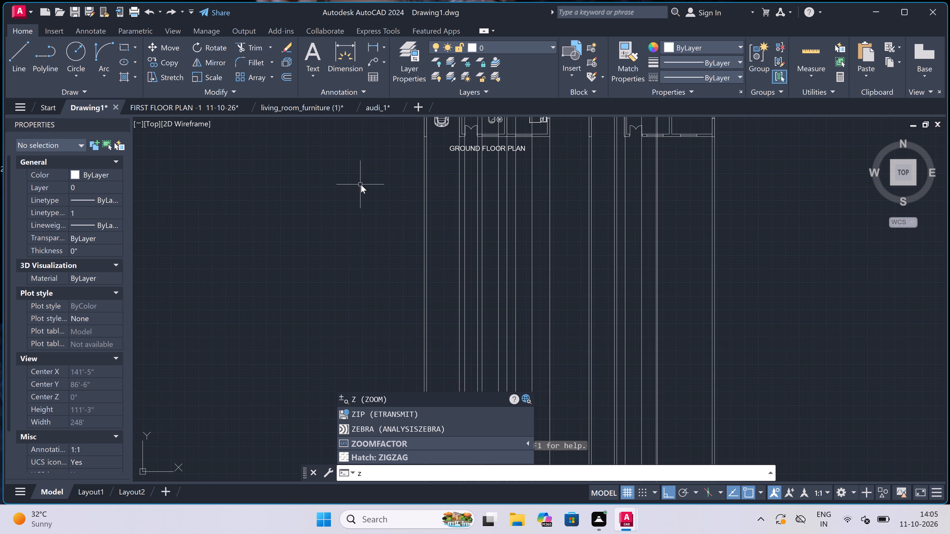
{"action": "scroll", "coordinate": [361, 185], "scroll_direction": "down", "scroll_amount": 4}
{"action": "scroll", "coordinate": [366, 159], "scroll_direction": "up", "scroll_amount": 3}
{"action": "scroll", "coordinate": [366, 159], "scroll_direction": "down", "scroll_amount": 3}
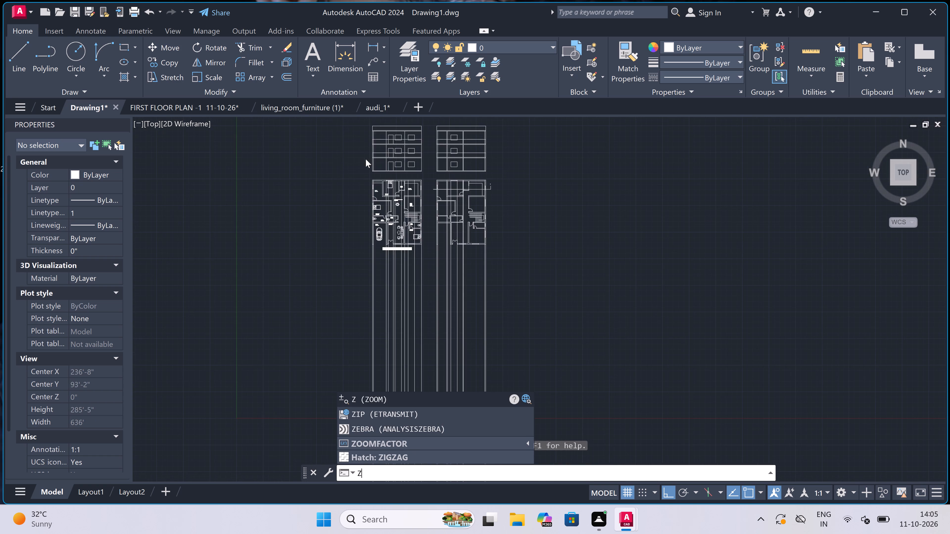
{"action": "scroll", "coordinate": [364, 137], "scroll_direction": "up", "scroll_amount": 3}
{"action": "key", "text": "ctrl+z"}
{"action": "key", "text": "ctrl+z"}
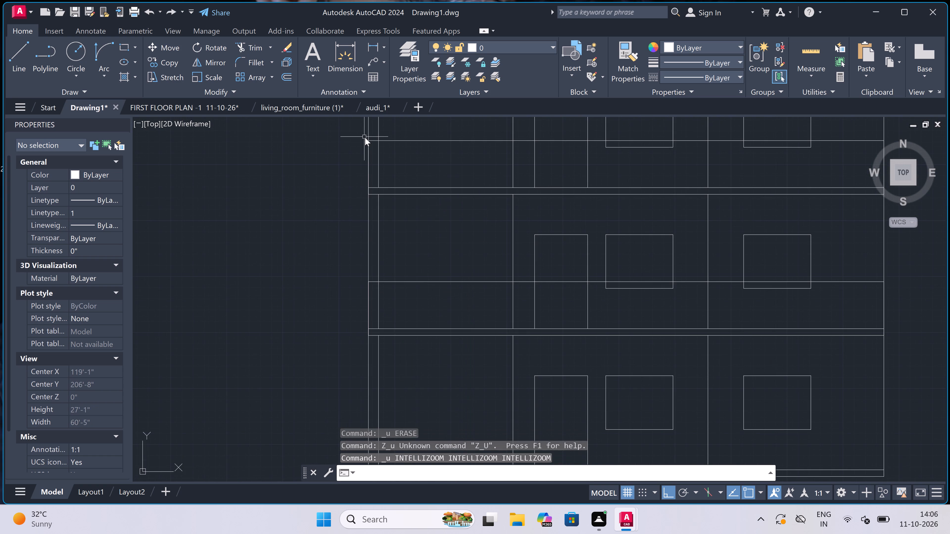
{"action": "key", "text": "ctrl+z"}
{"action": "scroll", "coordinate": [373, 163], "scroll_direction": "down", "scroll_amount": 2}
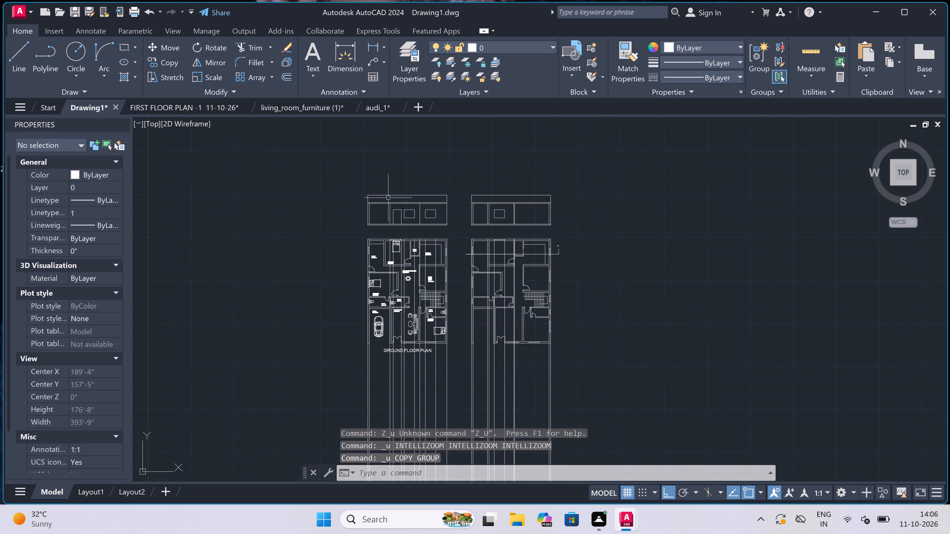
Draw a line 2' outward from the elevation's outer bottom-left corner, continuing vertically to above the parapet top.
{"action": "scroll", "coordinate": [381, 205], "scroll_direction": "up", "scroll_amount": 2}
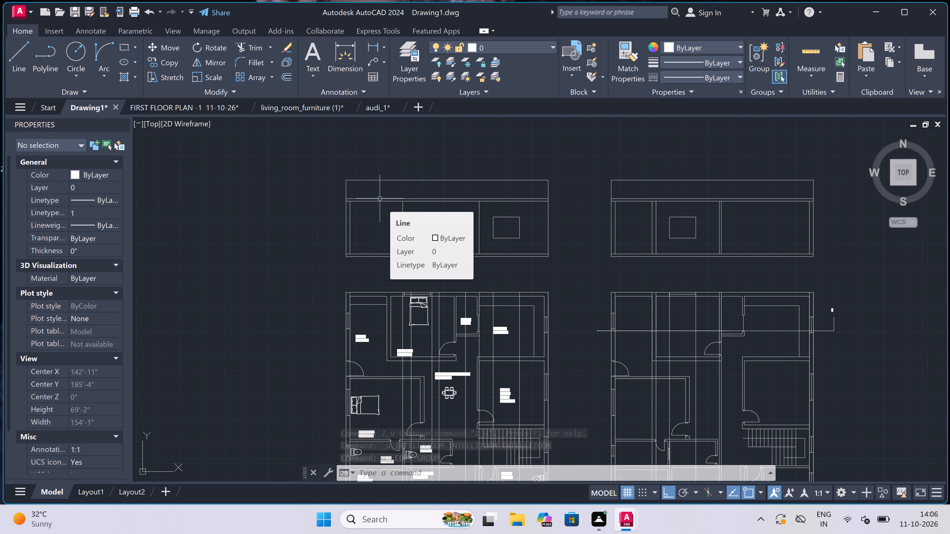
{"action": "key", "text": "l"}
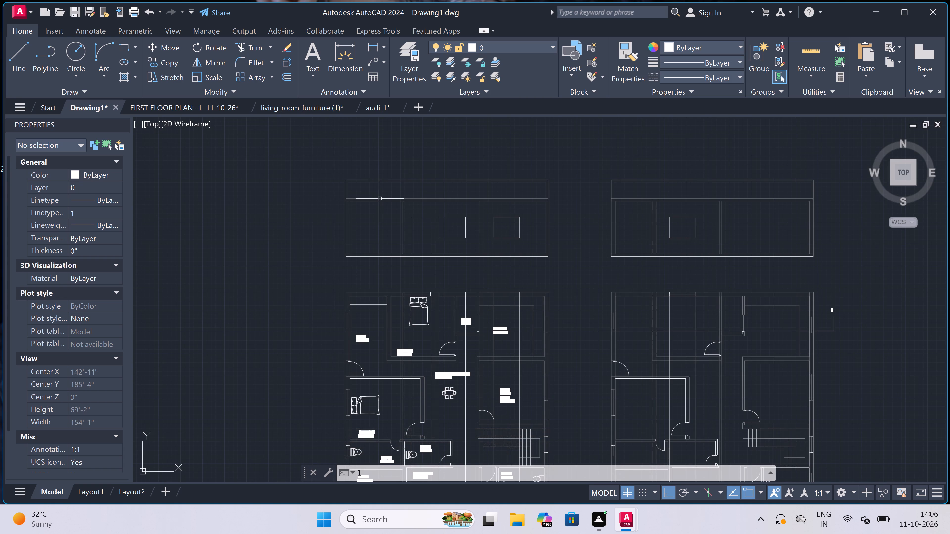
{"action": "key", "text": "space"}
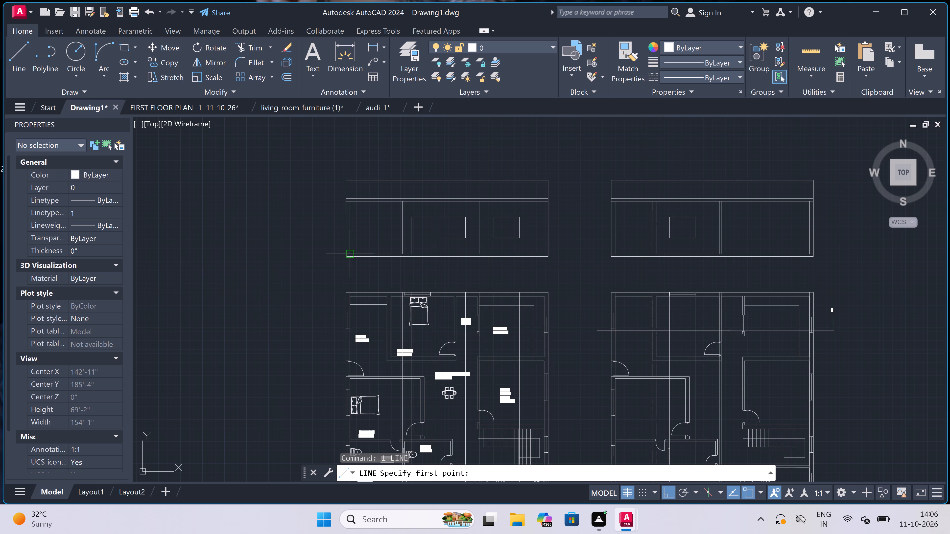
{"action": "scroll", "coordinate": [349, 254], "scroll_direction": "up", "scroll_amount": 3}
{"action": "left_click", "coordinate": [339, 259]}
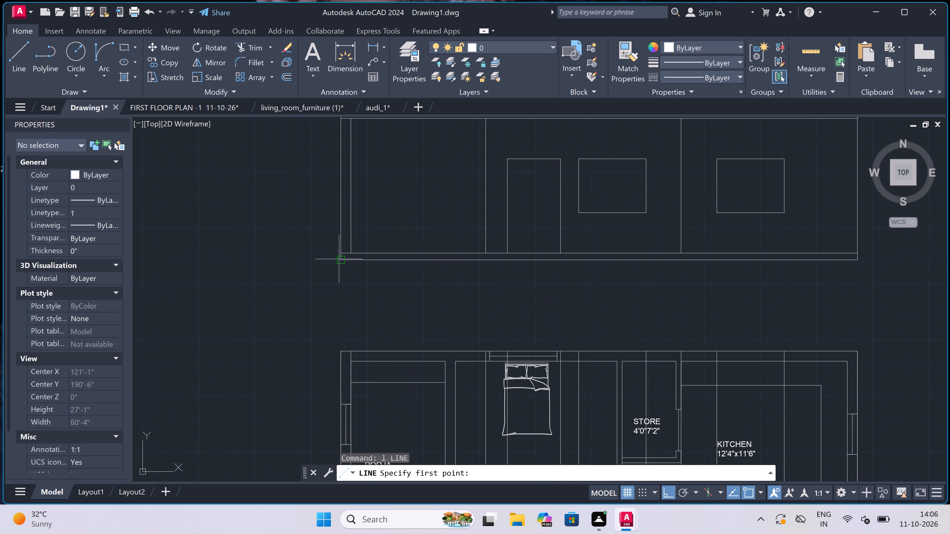
{"action": "type", "text": "2'"}
{"action": "key", "text": "space"}
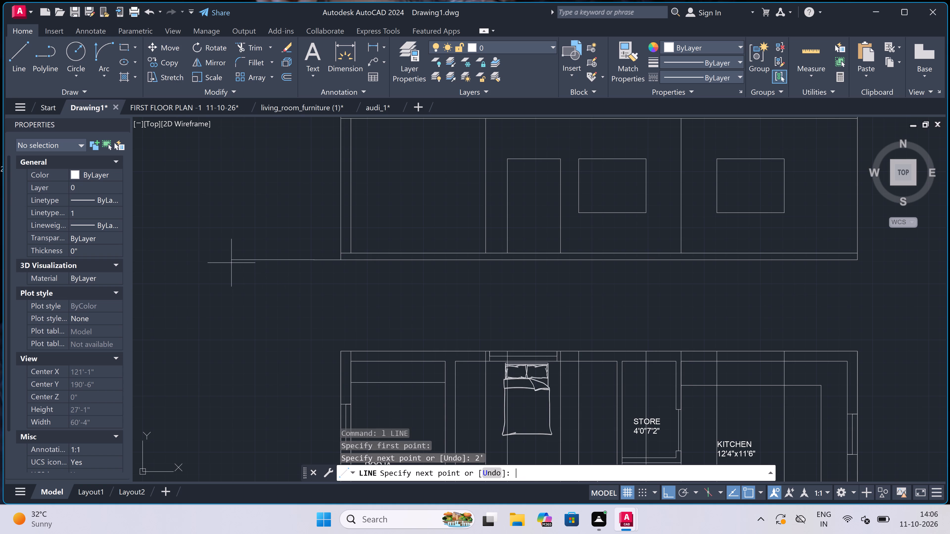
{"action": "scroll", "coordinate": [239, 283], "scroll_direction": "down", "scroll_amount": 3}
{"action": "scroll", "coordinate": [246, 214], "scroll_direction": "up", "scroll_amount": 3}
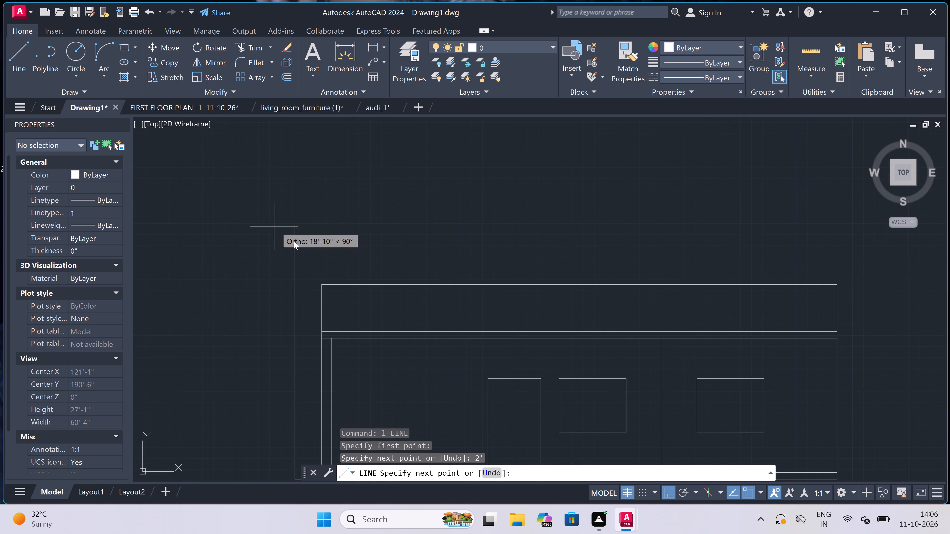
{"action": "left_click", "coordinate": [294, 243]}
{"action": "key", "text": "Escape"}
{"action": "scroll", "coordinate": [332, 202], "scroll_direction": "down", "scroll_amount": 5}
Draw a line 2' outward from the elevation's outer bottom-right corner, continuing vertically to above the parapet top.
{"action": "key", "text": "space"}
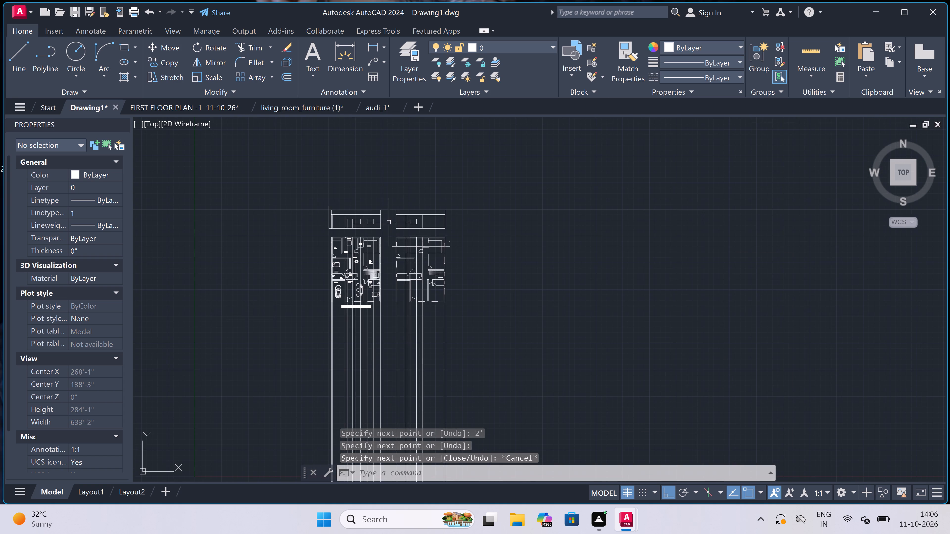
{"action": "scroll", "coordinate": [381, 224], "scroll_direction": "up", "scroll_amount": 5}
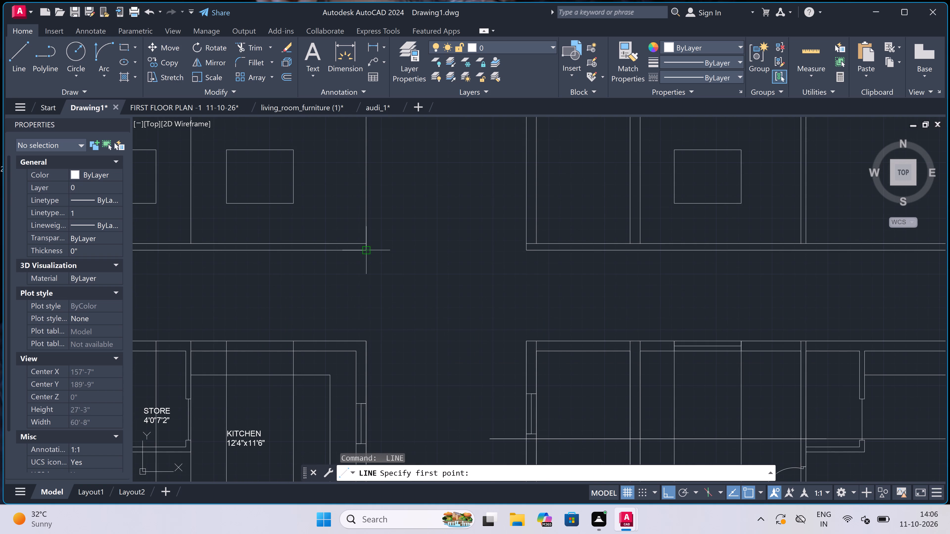
{"action": "left_click", "coordinate": [368, 253]}
{"action": "type", "text": "2'"}
{"action": "key", "text": "space"}
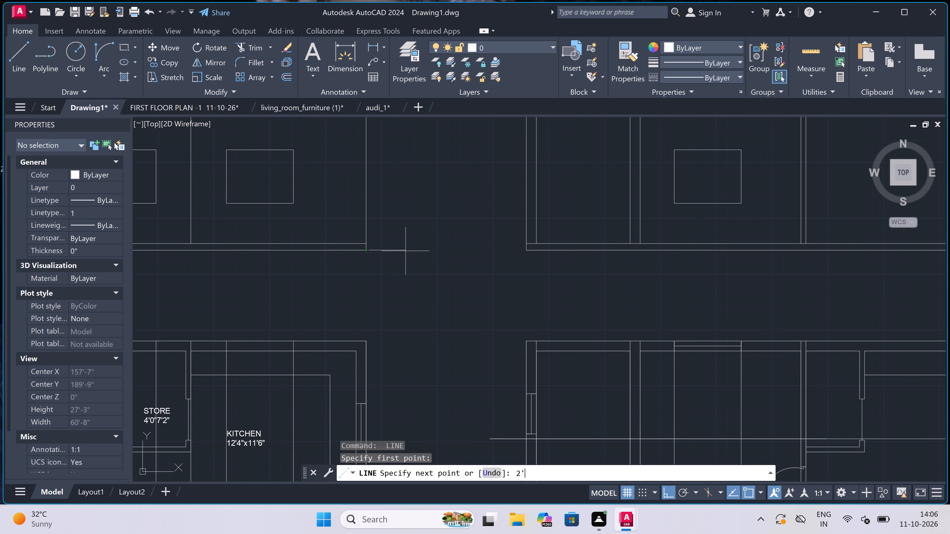
{"action": "scroll", "coordinate": [400, 302], "scroll_direction": "down", "scroll_amount": 2}
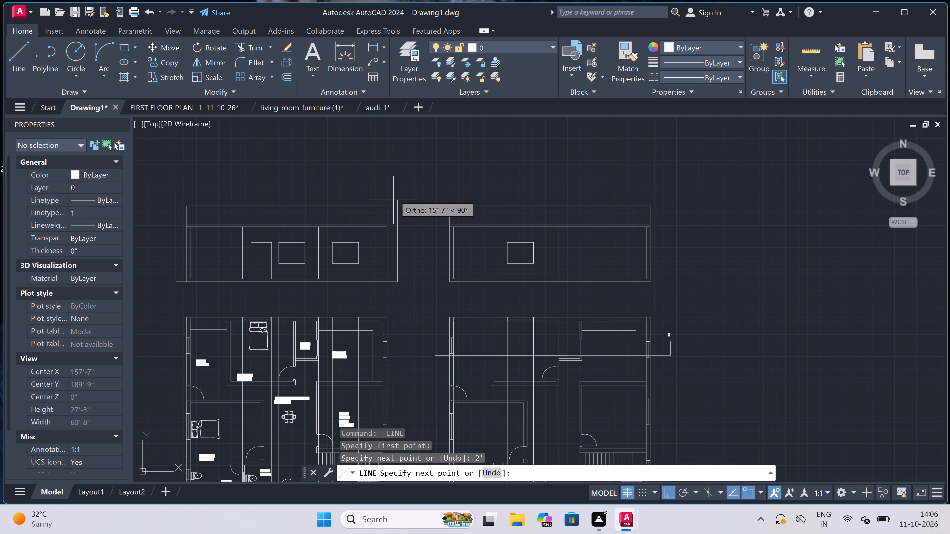
{"action": "left_click", "coordinate": [395, 191]}
{"action": "key", "text": "Escape"}
{"action": "key", "text": "Escape"}
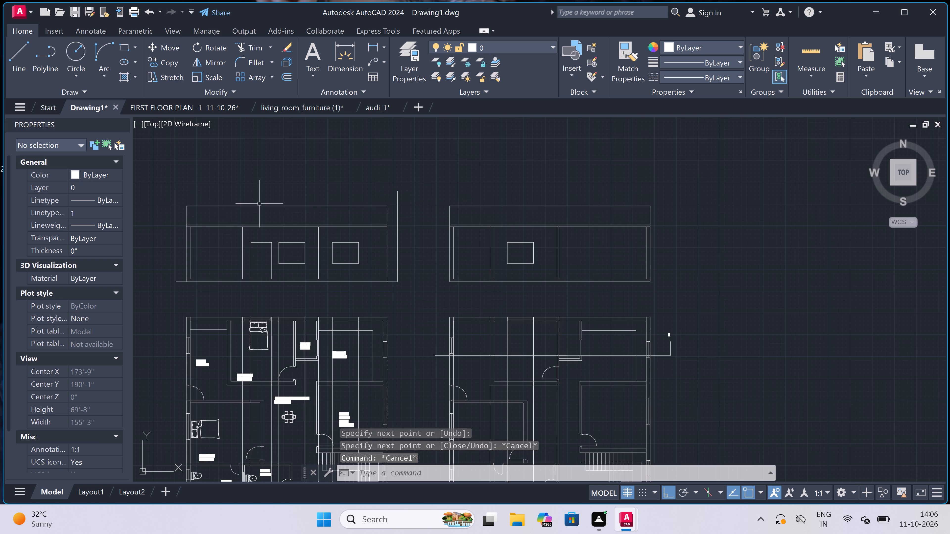
Extend the elevation's parapet top and upper slab lines to the new outer verticals at both ends.
{"action": "scroll", "coordinate": [204, 208], "scroll_direction": "up", "scroll_amount": 1}
{"action": "type", "text": "ex"}
{"action": "key", "text": "space"}
{"action": "left_click", "coordinate": [203, 184]}
{"action": "left_click", "coordinate": [206, 286]}
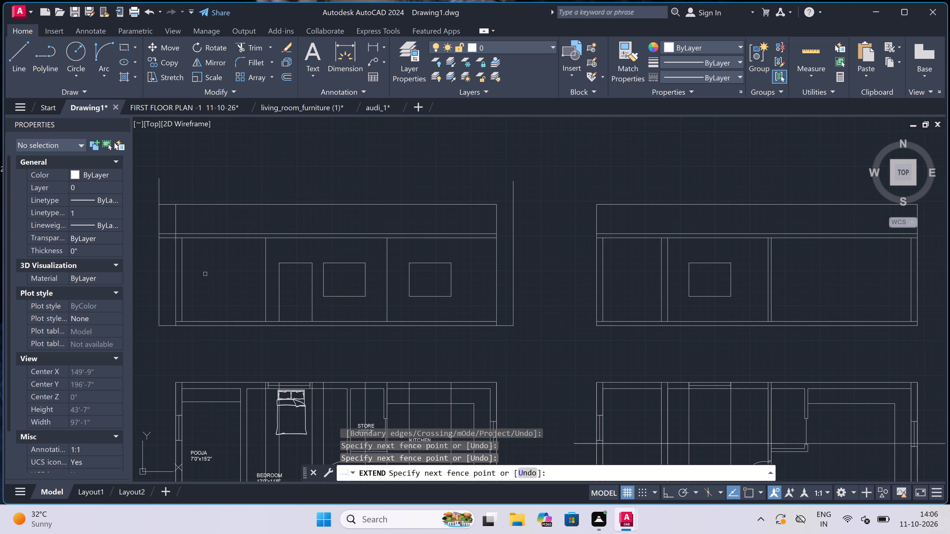
{"action": "left_click", "coordinate": [489, 183]}
{"action": "left_click", "coordinate": [484, 264]}
{"action": "key", "text": "Escape"}
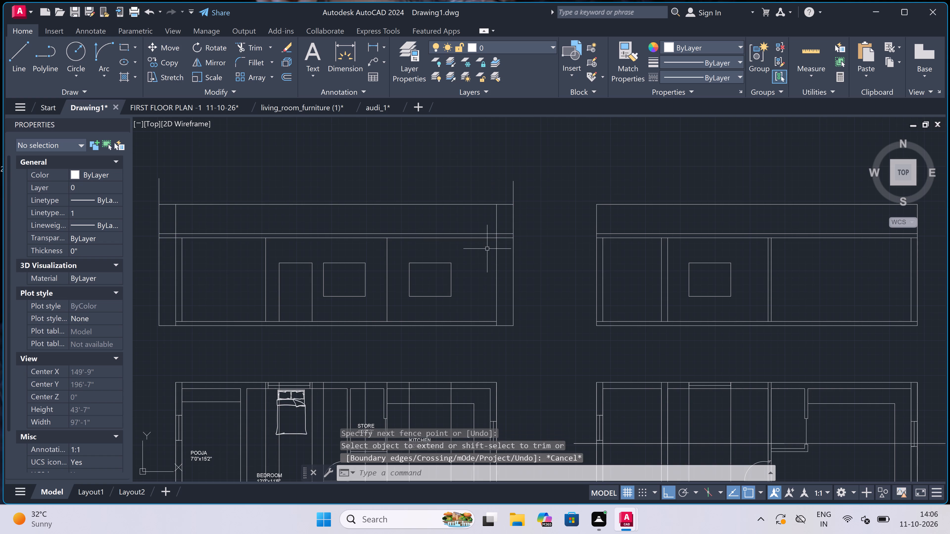
Trim both outer verticals where they rise above the elevation's parapet top line.
{"action": "key", "text": "t"}
{"action": "key", "text": "r"}
{"action": "key", "text": "space"}
{"action": "left_click", "coordinate": [504, 198]}
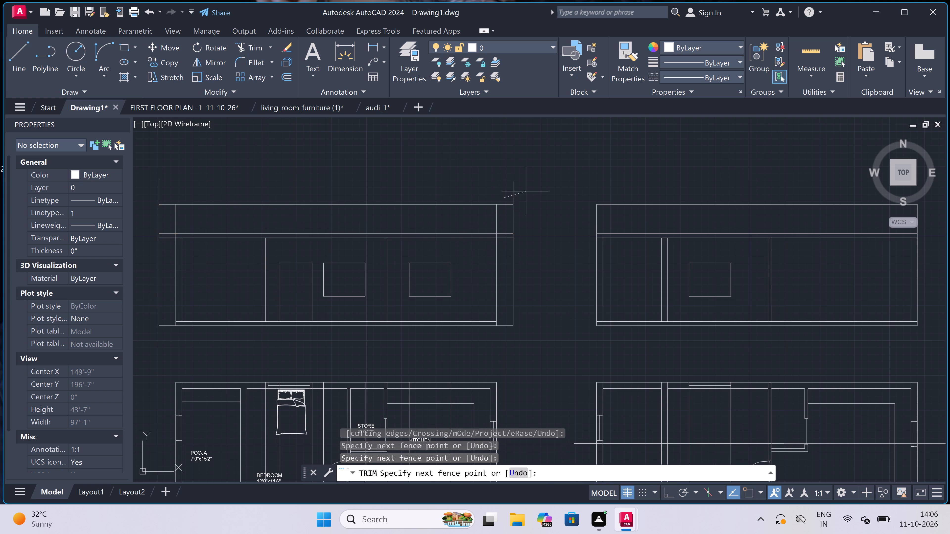
{"action": "left_click", "coordinate": [527, 191]}
{"action": "scroll", "coordinate": [527, 191], "scroll_direction": "down", "scroll_amount": 2}
{"action": "scroll", "coordinate": [443, 184], "scroll_direction": "up", "scroll_amount": 2}
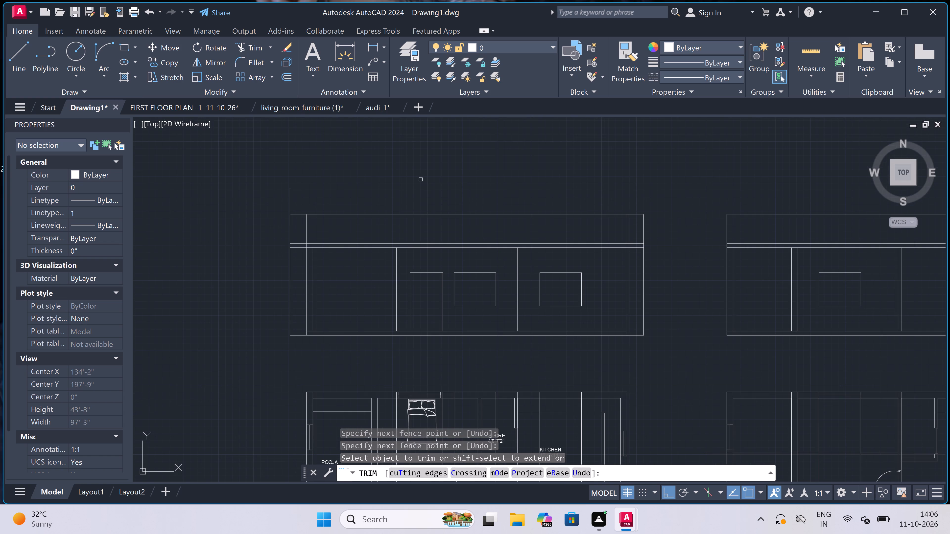
{"action": "left_click", "coordinate": [421, 179]}
{"action": "left_click", "coordinate": [275, 208]}
{"action": "key", "text": "Escape"}
Erase the lower line of the elevation's upper slab.
{"action": "left_click", "coordinate": [313, 247]}
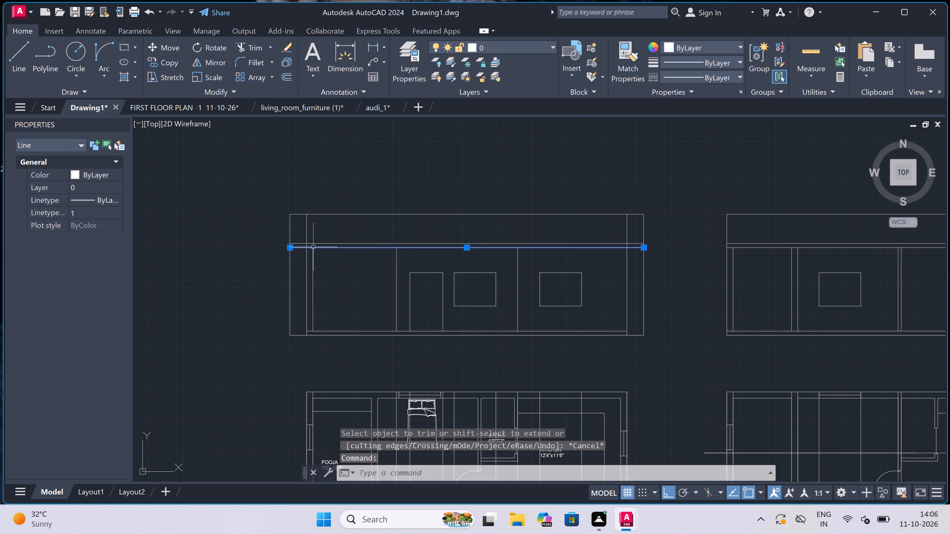
{"action": "key", "text": "Delete"}
Trim the elevation's left end to a projecting top band, removing the wall line inside it and the outer vertical and base stub below.
{"action": "scroll", "coordinate": [313, 245], "scroll_direction": "up", "scroll_amount": 2}
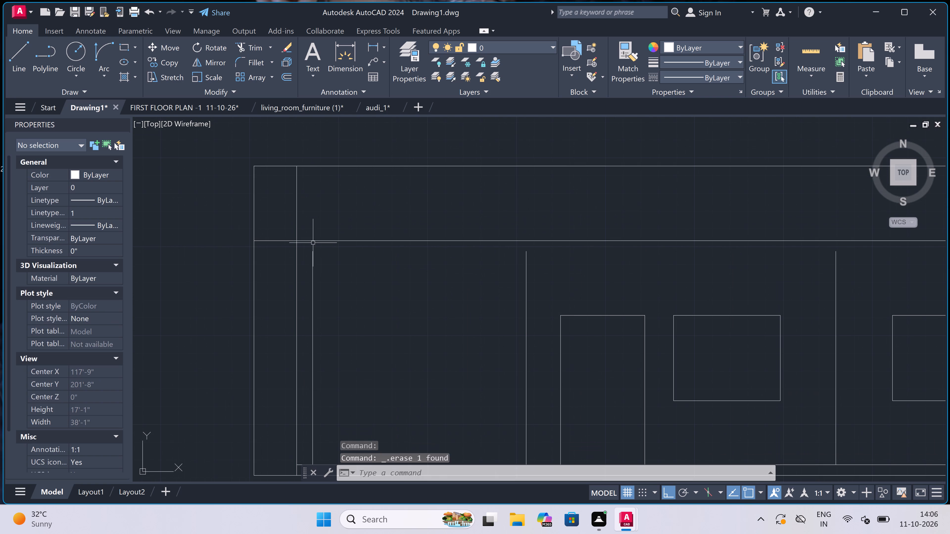
{"action": "key", "text": "t"}
{"action": "key", "text": "r"}
{"action": "key", "text": "space"}
{"action": "left_click", "coordinate": [276, 204]}
{"action": "left_click", "coordinate": [393, 204]}
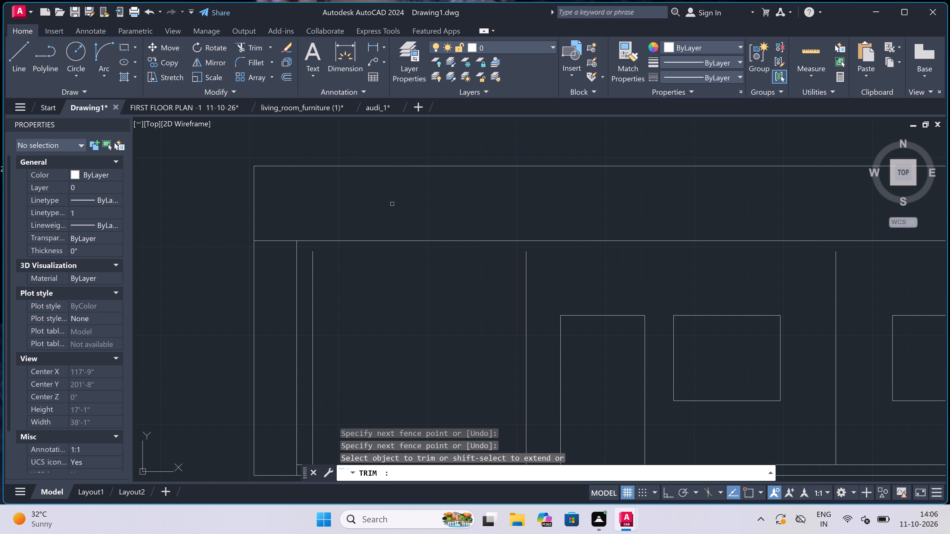
{"action": "scroll", "coordinate": [337, 215], "scroll_direction": "down", "scroll_amount": 2}
{"action": "scroll", "coordinate": [330, 232], "scroll_direction": "up", "scroll_amount": 1}
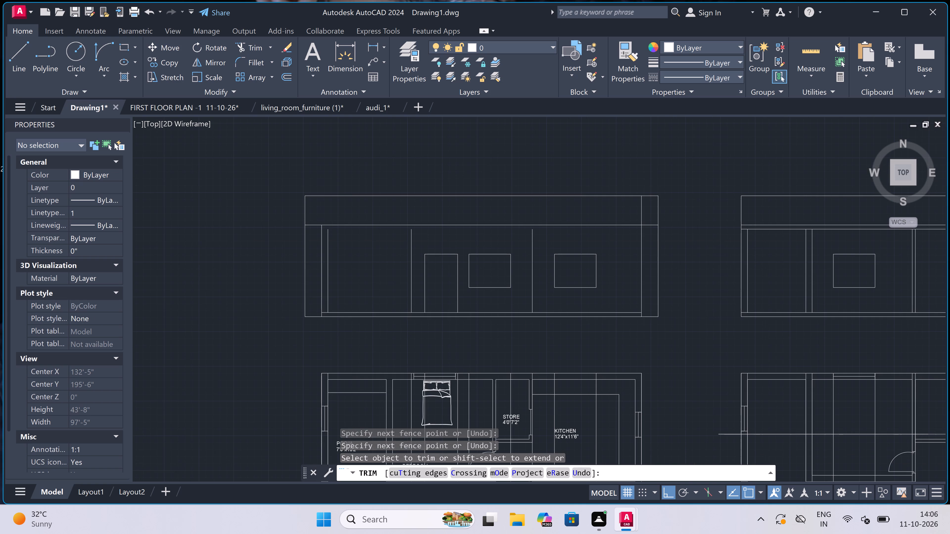
{"action": "scroll", "coordinate": [330, 232], "scroll_direction": "up", "scroll_amount": 1}
{"action": "left_click", "coordinate": [266, 250]}
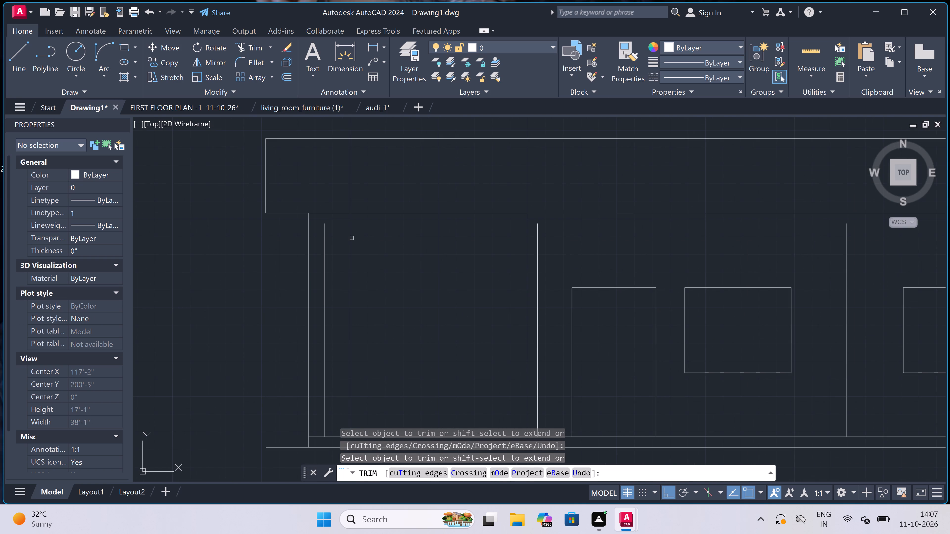
{"action": "scroll", "coordinate": [351, 240], "scroll_direction": "down", "scroll_amount": 3}
{"action": "scroll", "coordinate": [337, 292], "scroll_direction": "up", "scroll_amount": 3}
{"action": "left_click", "coordinate": [337, 292]}
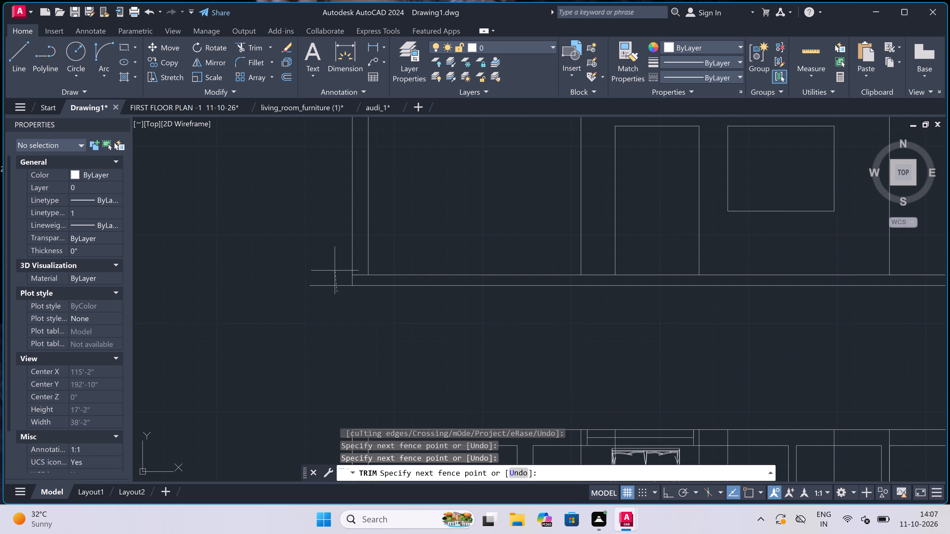
{"action": "left_click", "coordinate": [335, 270]}
Trim the elevation's right end to a projecting top band, removing the wall line inside it and the outer vertical and base stub below.
{"action": "scroll", "coordinate": [335, 270], "scroll_direction": "down", "scroll_amount": 3}
{"action": "scroll", "coordinate": [350, 271], "scroll_direction": "up", "scroll_amount": 3}
{"action": "scroll", "coordinate": [354, 270], "scroll_direction": "down", "scroll_amount": 3}
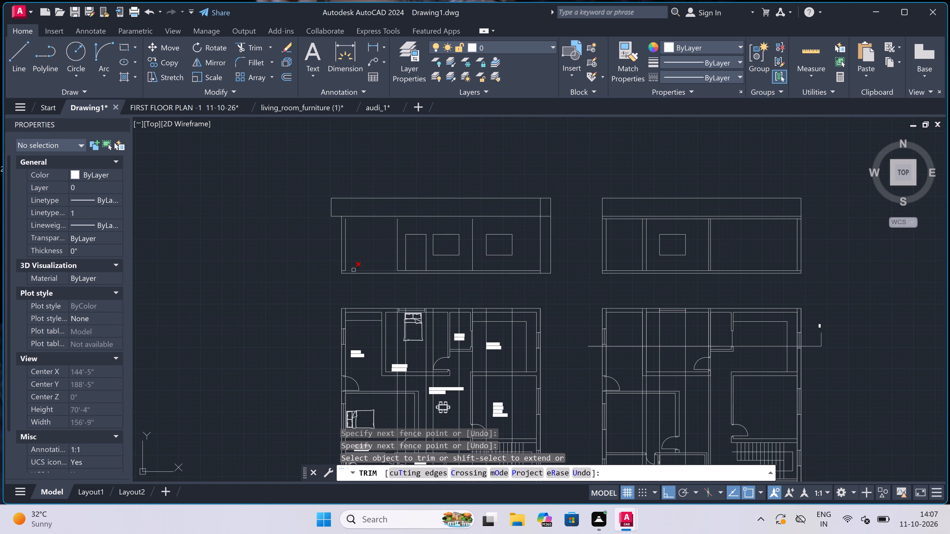
{"action": "scroll", "coordinate": [349, 269], "scroll_direction": "up", "scroll_amount": 4}
{"action": "scroll", "coordinate": [327, 285], "scroll_direction": "down", "scroll_amount": 4}
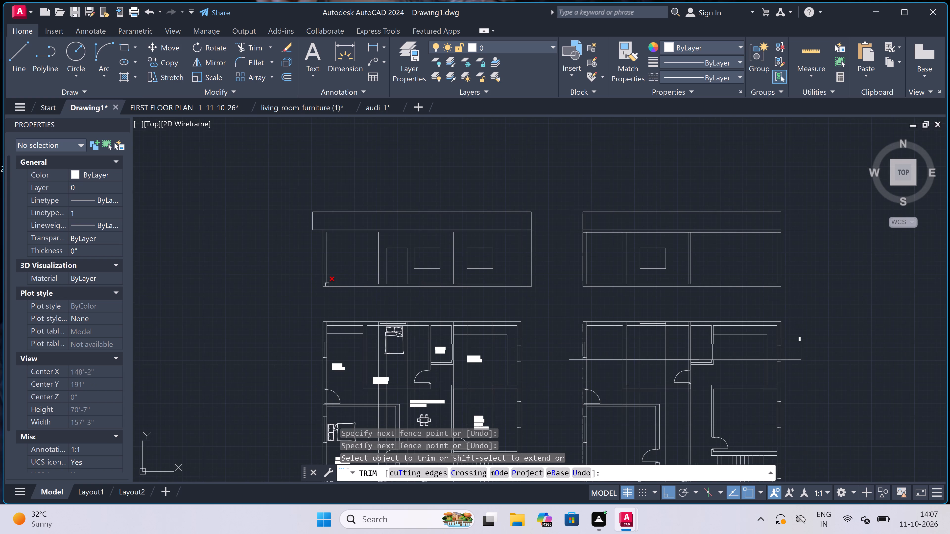
{"action": "scroll", "coordinate": [528, 230], "scroll_direction": "up", "scroll_amount": 2}
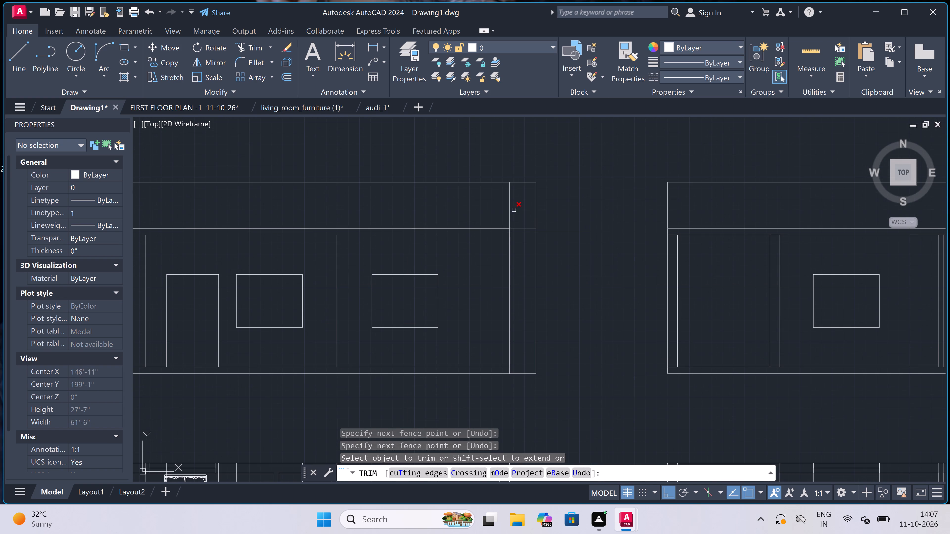
{"action": "left_click", "coordinate": [513, 209]}
{"action": "left_click", "coordinate": [483, 210]}
{"action": "left_click", "coordinate": [535, 278]}
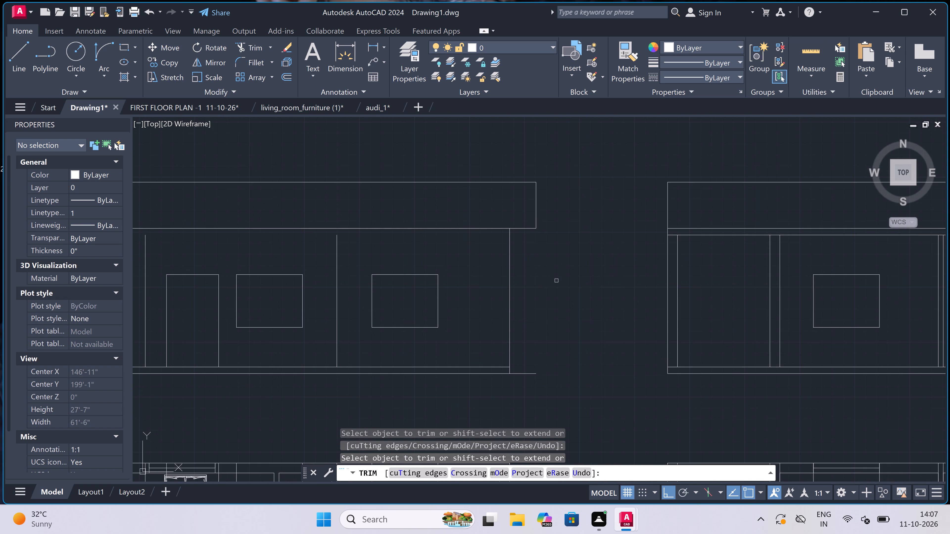
{"action": "left_click_drag", "start_coordinate": [524, 385], "coordinate": [525, 383]}
{"action": "left_click", "coordinate": [525, 353]}
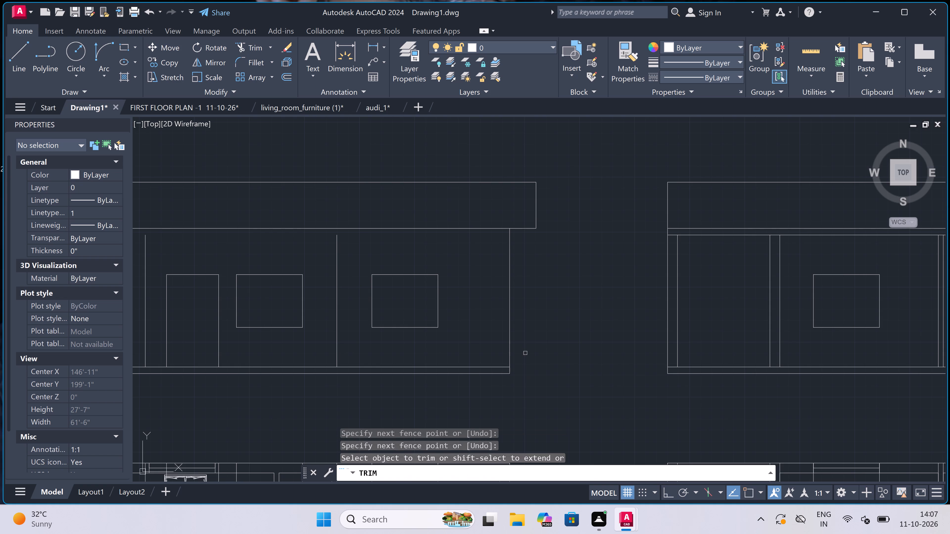
{"action": "scroll", "coordinate": [524, 343], "scroll_direction": "down", "scroll_amount": 2}
{"action": "scroll", "coordinate": [524, 330], "scroll_direction": "up", "scroll_amount": 1}
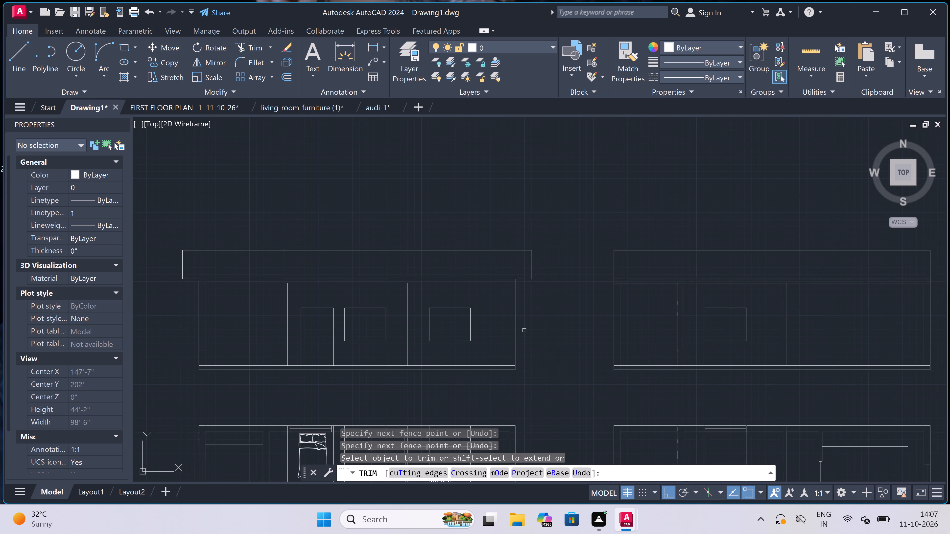
{"action": "key", "text": "Escape"}
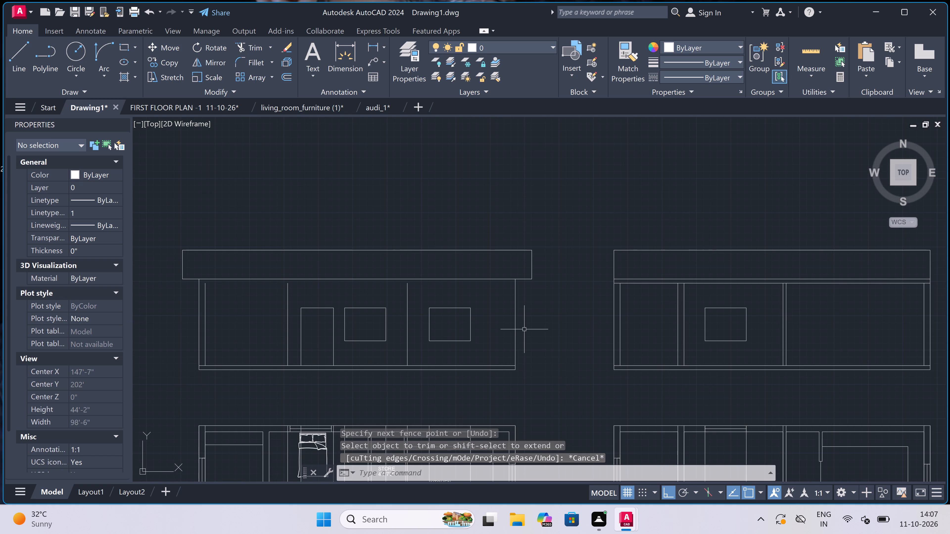
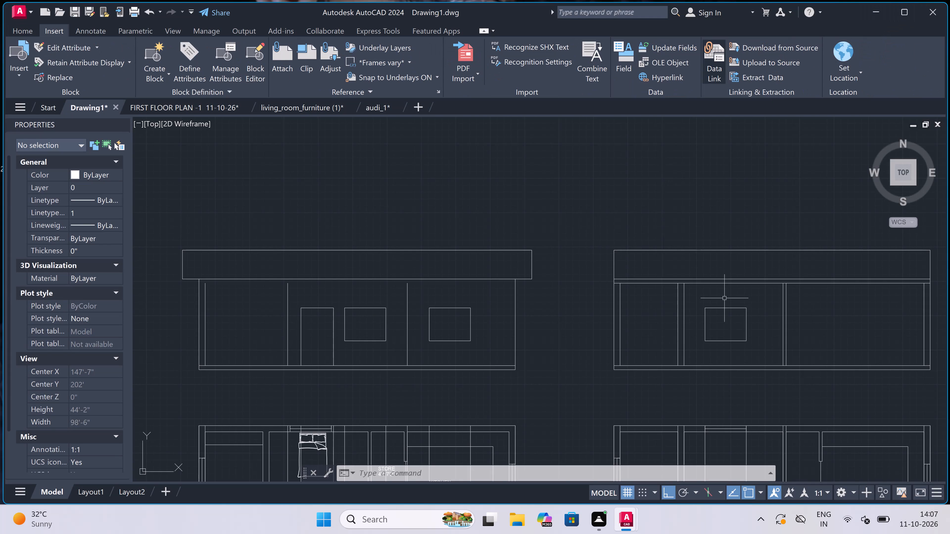
Extend the elevation's left inner wall line and both intermediate wall lines up to the underside of the projecting top band.
{"action": "scroll", "coordinate": [491, 147], "scroll_direction": "down", "scroll_amount": 2}
{"action": "scroll", "coordinate": [505, 194], "scroll_direction": "down", "scroll_amount": 1}
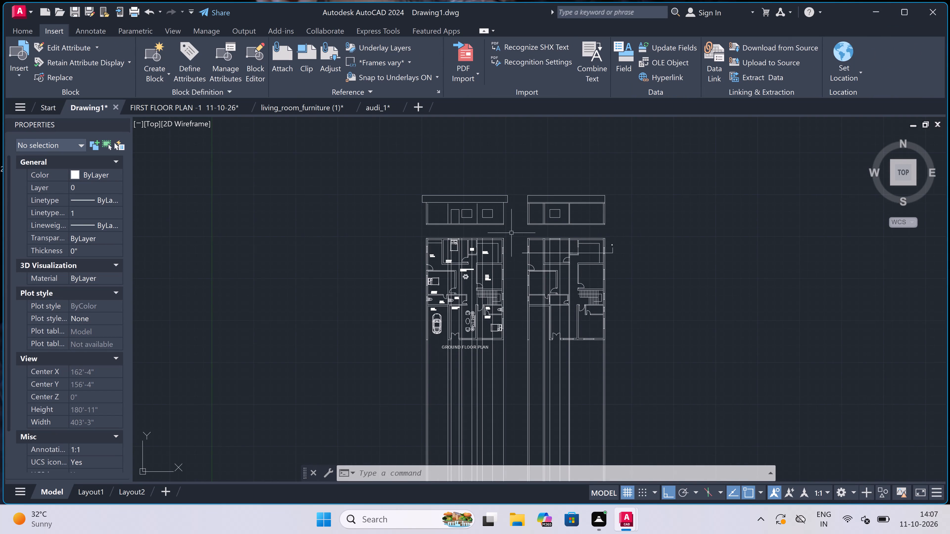
{"action": "scroll", "coordinate": [518, 179], "scroll_direction": "up", "scroll_amount": 1}
{"action": "scroll", "coordinate": [501, 205], "scroll_direction": "up", "scroll_amount": 1}
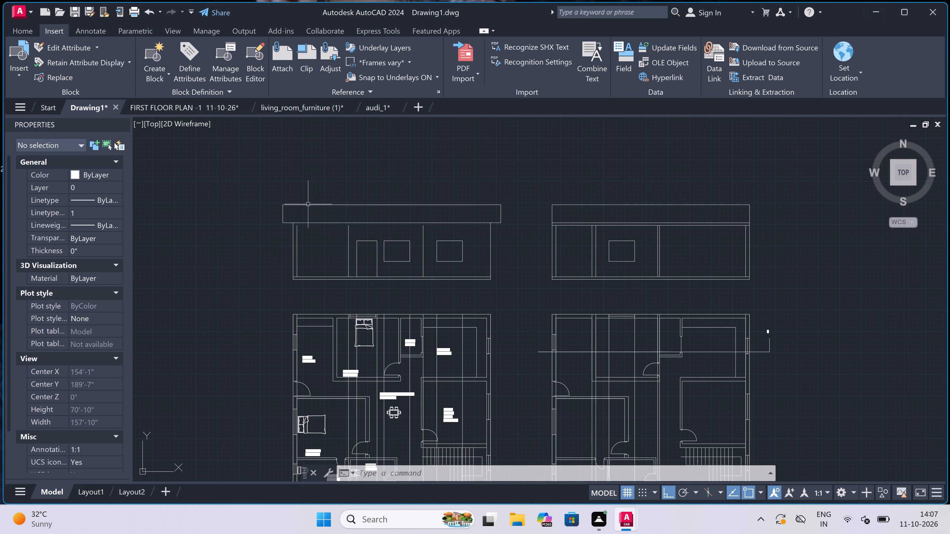
{"action": "scroll", "coordinate": [246, 203], "scroll_direction": "up", "scroll_amount": 2}
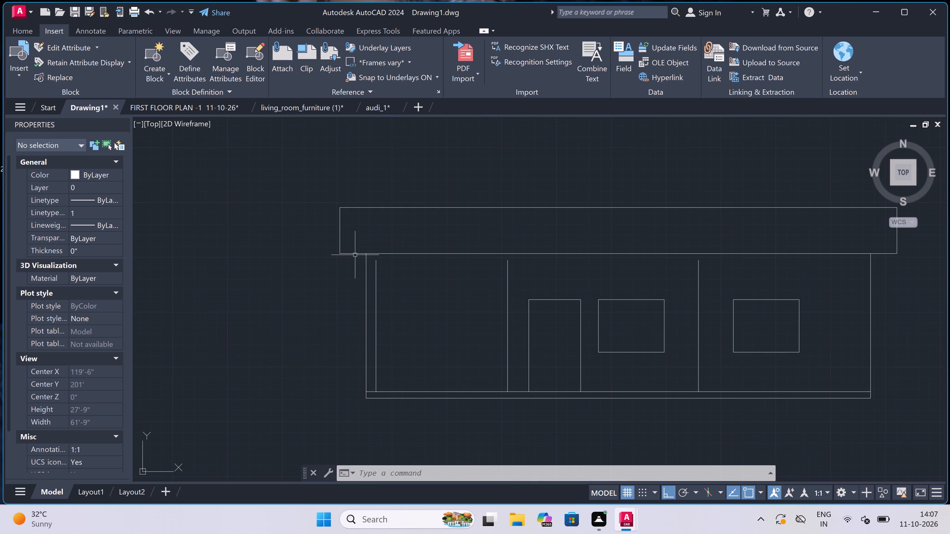
{"action": "type", "text": "ex"}
{"action": "key", "text": "space"}
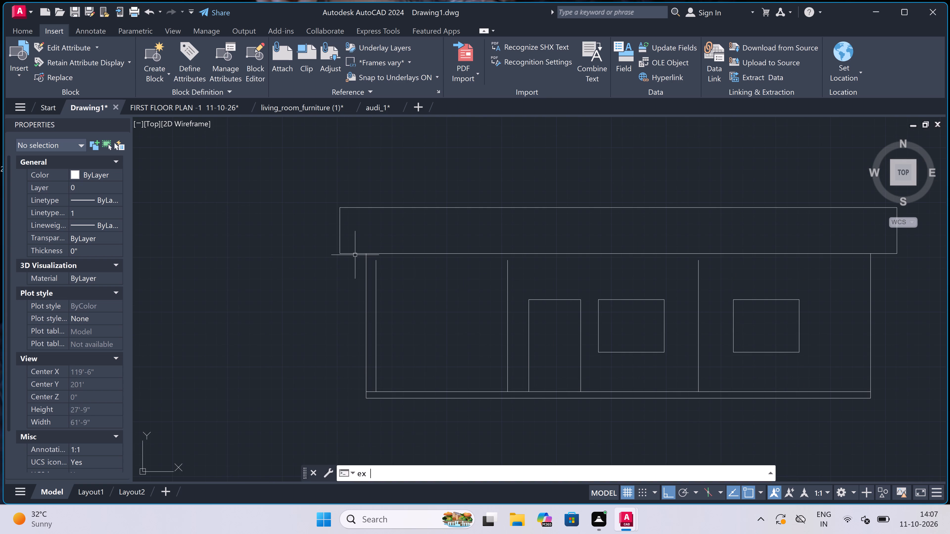
{"action": "scroll", "coordinate": [389, 276], "scroll_direction": "up", "scroll_amount": 1}
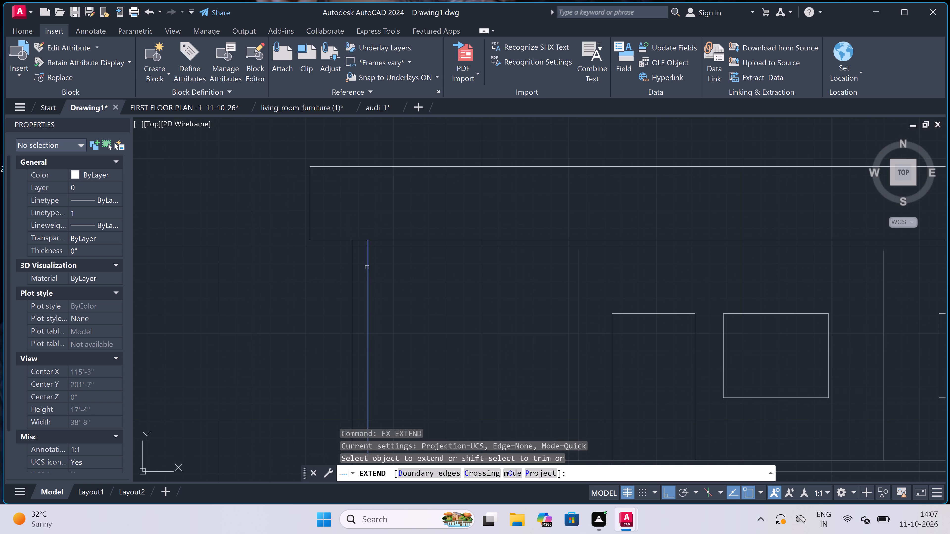
{"action": "left_click", "coordinate": [367, 267]}
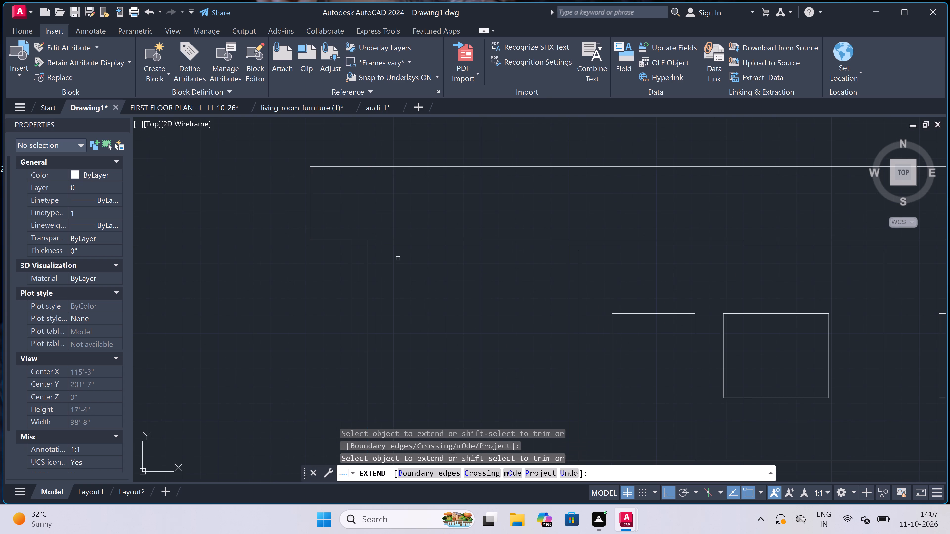
{"action": "scroll", "coordinate": [439, 257], "scroll_direction": "down", "scroll_amount": 1}
{"action": "left_click", "coordinate": [512, 262]}
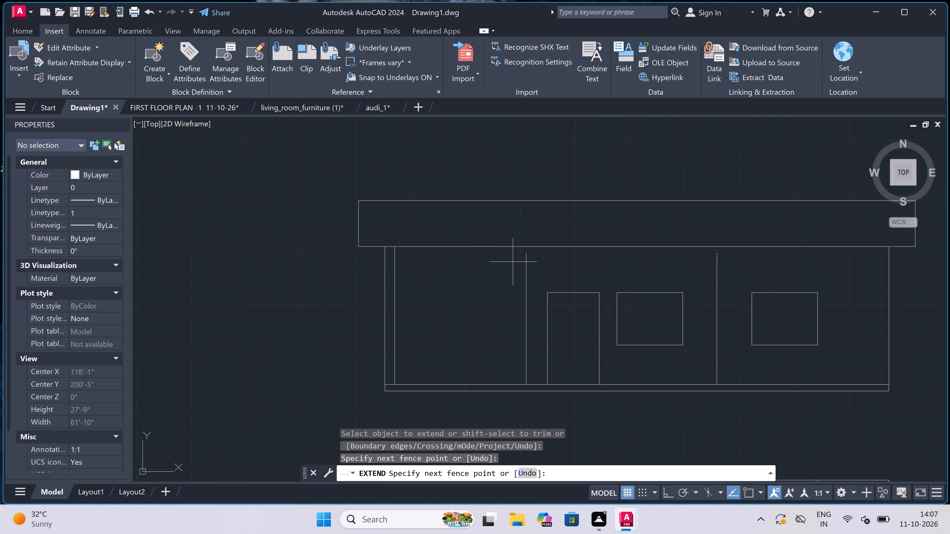
{"action": "left_click", "coordinate": [753, 256]}
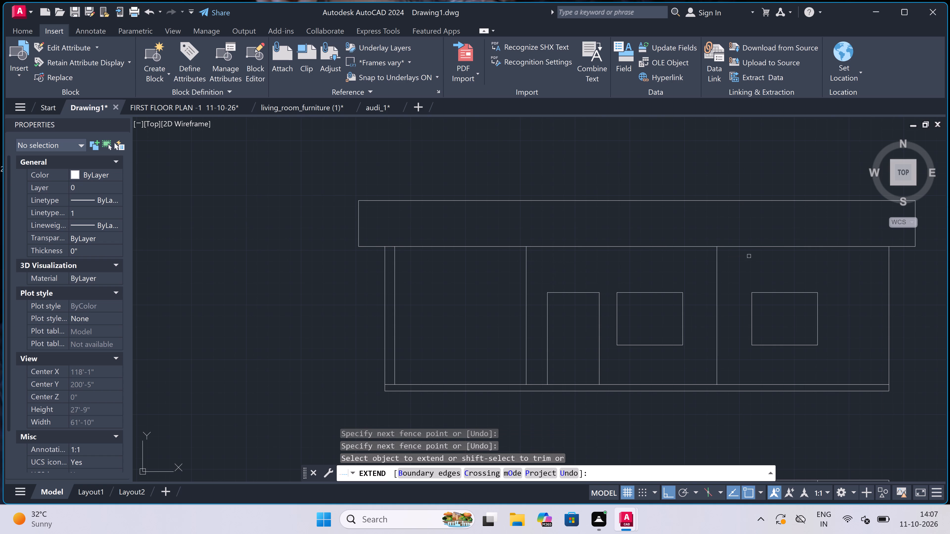
{"action": "scroll", "coordinate": [398, 245], "scroll_direction": "down", "scroll_amount": 3}
{"action": "scroll", "coordinate": [498, 263], "scroll_direction": "up", "scroll_amount": 2}
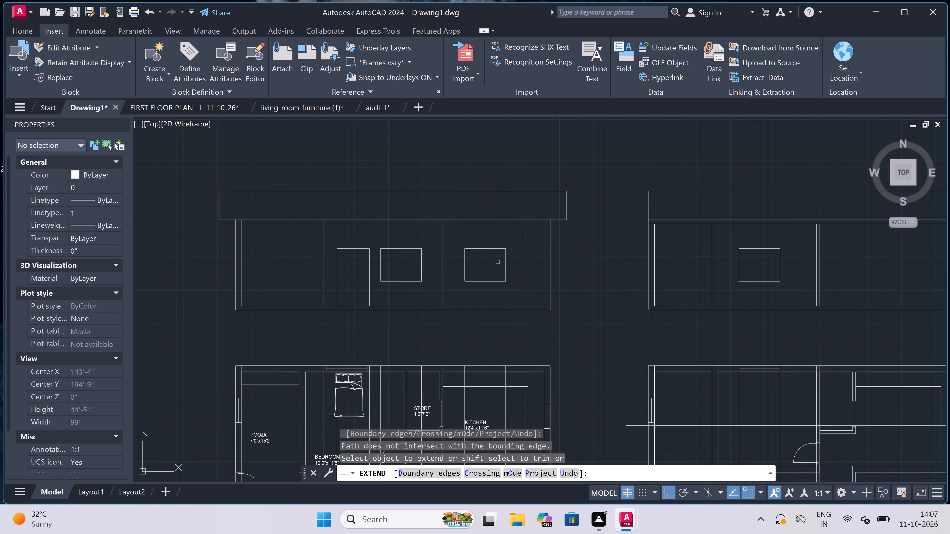
{"action": "key", "text": "Escape"}
Draw short vertical lines across the elevation's base slab beneath the wall line beside the door and the left inner wall line.
{"action": "scroll", "coordinate": [551, 238], "scroll_direction": "down", "scroll_amount": 1}
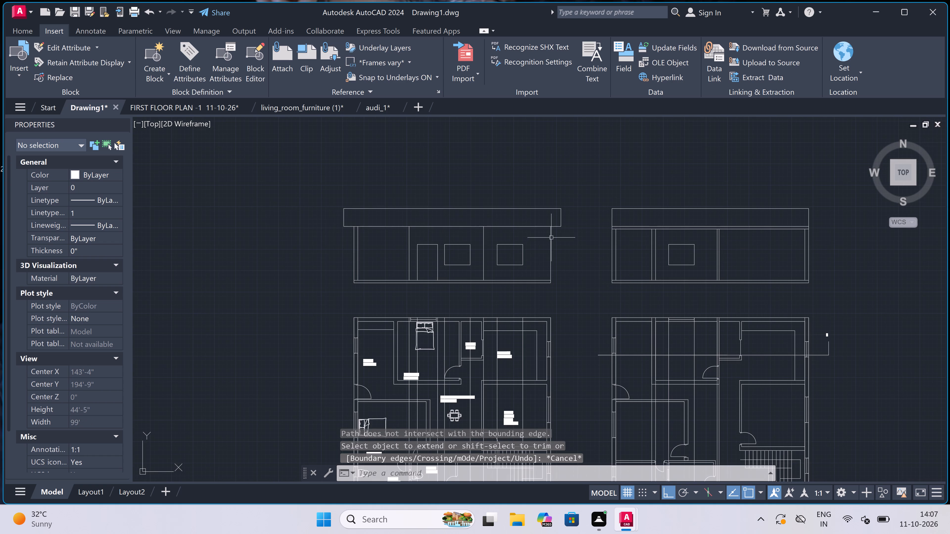
{"action": "scroll", "coordinate": [360, 274], "scroll_direction": "up", "scroll_amount": 1}
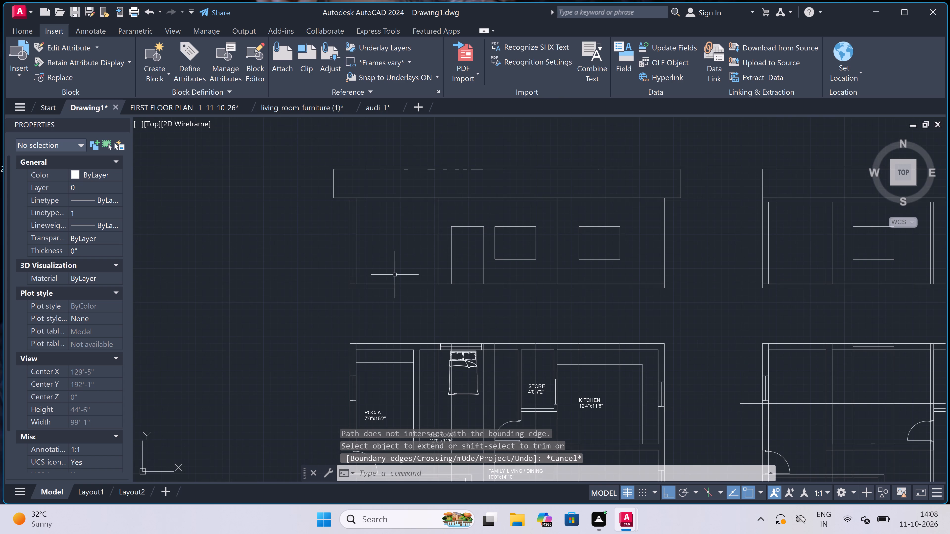
{"action": "key", "text": "l"}
{"action": "key", "text": "space"}
{"action": "scroll", "coordinate": [445, 285], "scroll_direction": "up", "scroll_amount": 2}
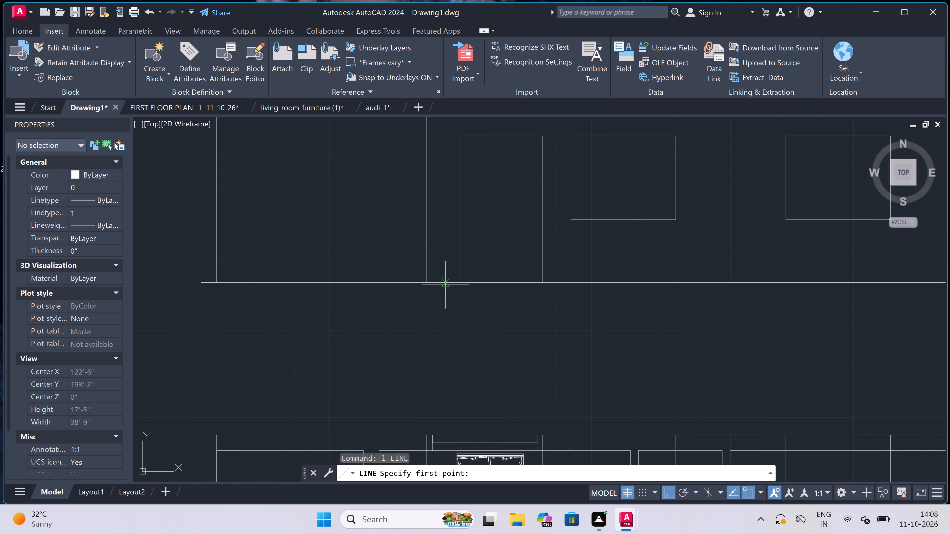
{"action": "left_click", "coordinate": [429, 282]}
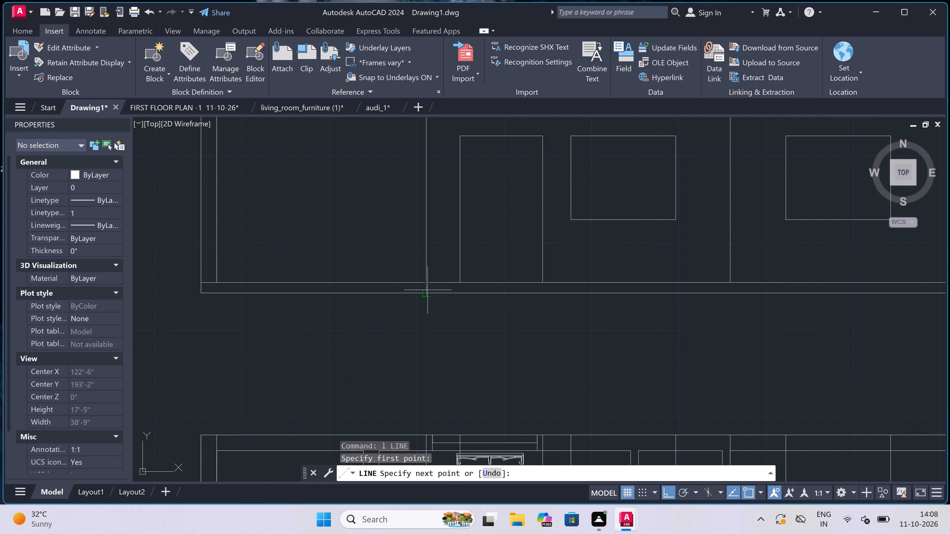
{"action": "left_click", "coordinate": [427, 294]}
{"action": "key", "text": "Escape"}
{"action": "key", "text": "space"}
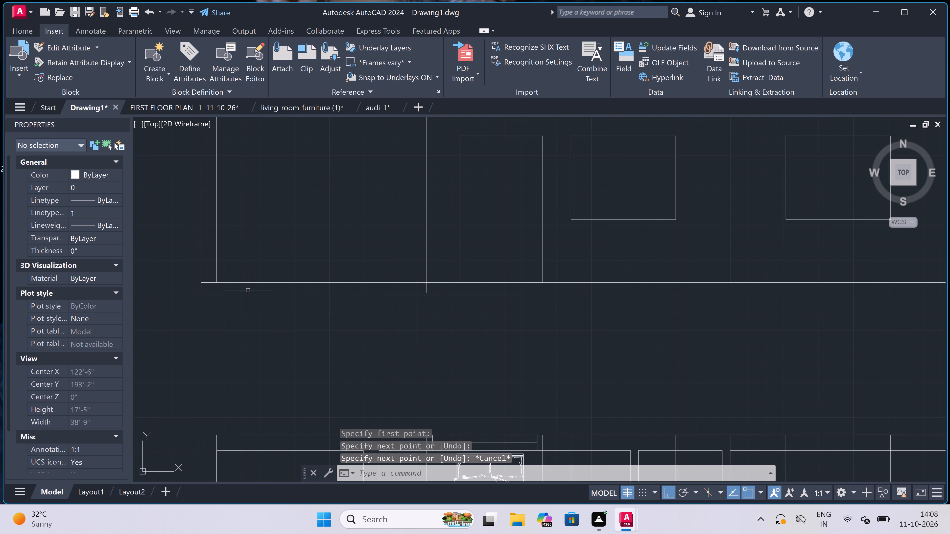
{"action": "left_click", "coordinate": [216, 282]}
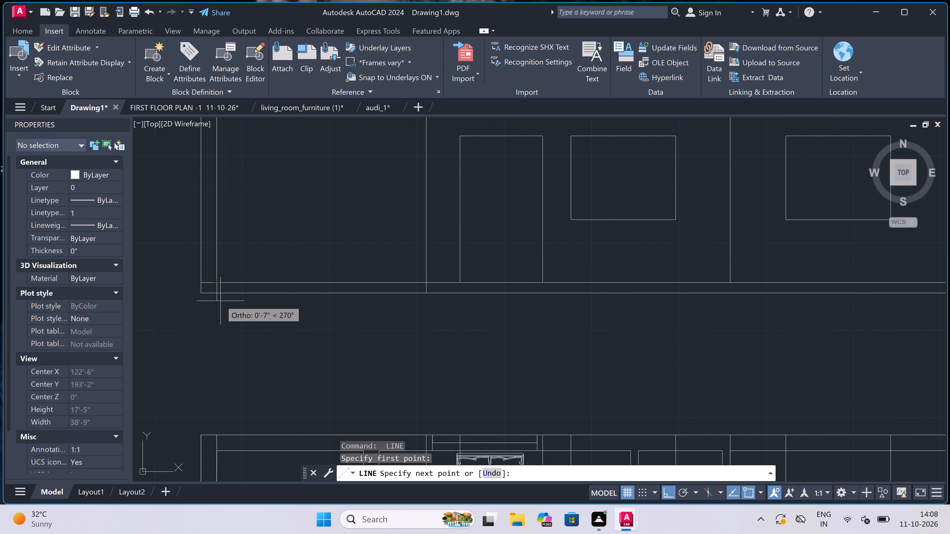
{"action": "left_click", "coordinate": [217, 294]}
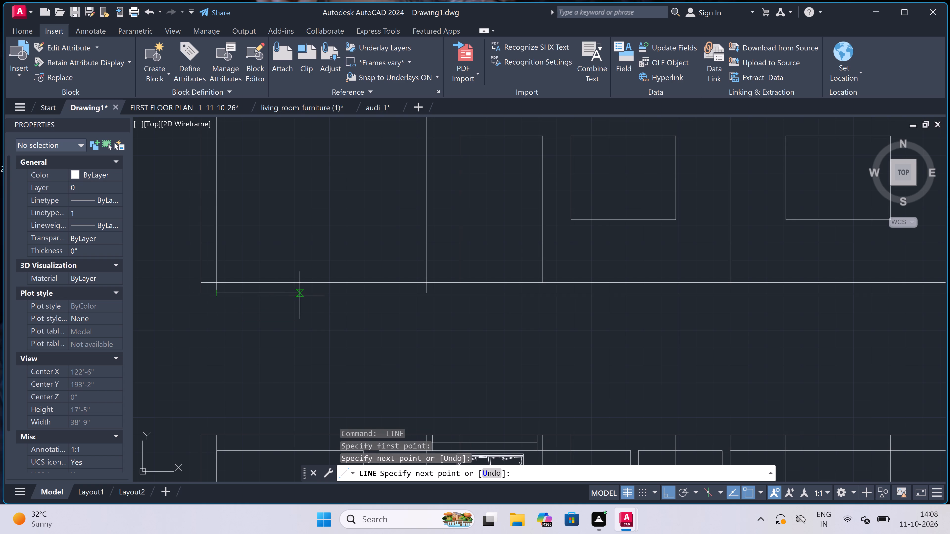
{"action": "key", "text": "Escape"}
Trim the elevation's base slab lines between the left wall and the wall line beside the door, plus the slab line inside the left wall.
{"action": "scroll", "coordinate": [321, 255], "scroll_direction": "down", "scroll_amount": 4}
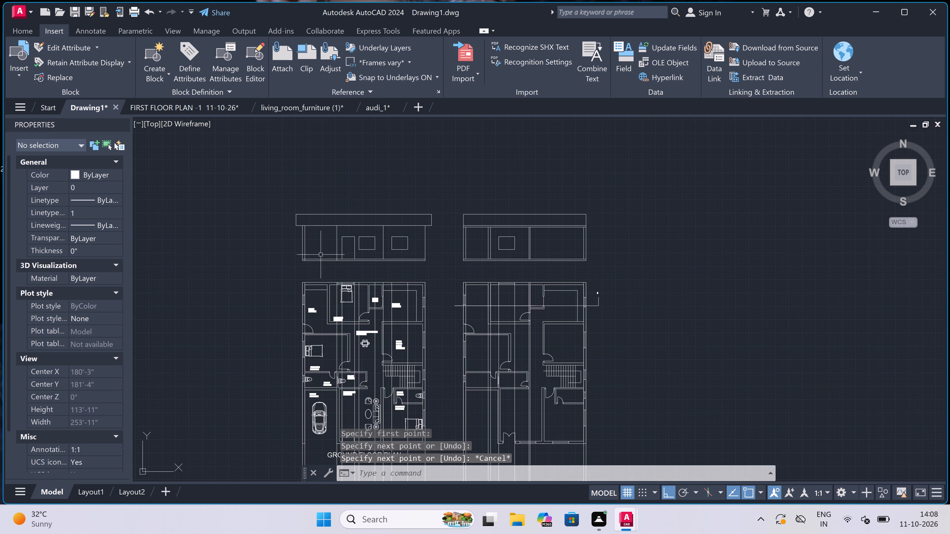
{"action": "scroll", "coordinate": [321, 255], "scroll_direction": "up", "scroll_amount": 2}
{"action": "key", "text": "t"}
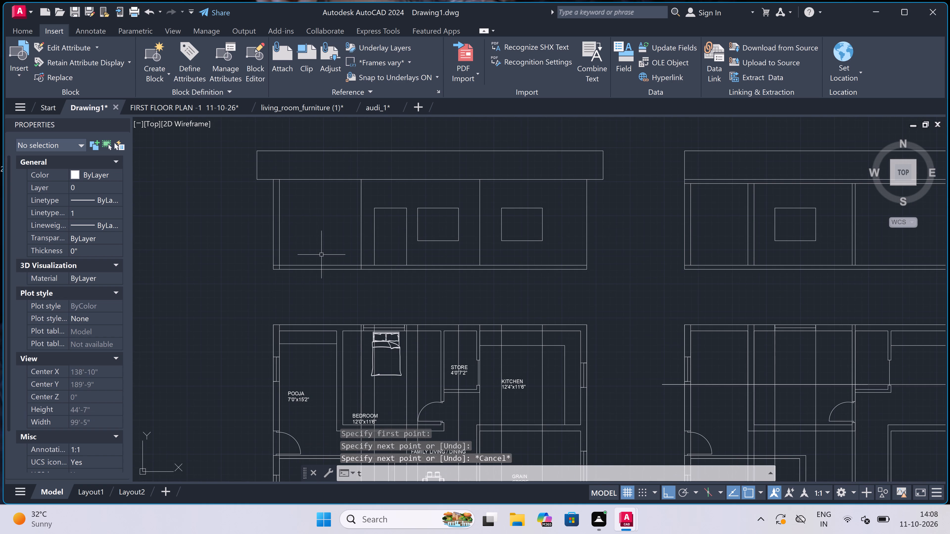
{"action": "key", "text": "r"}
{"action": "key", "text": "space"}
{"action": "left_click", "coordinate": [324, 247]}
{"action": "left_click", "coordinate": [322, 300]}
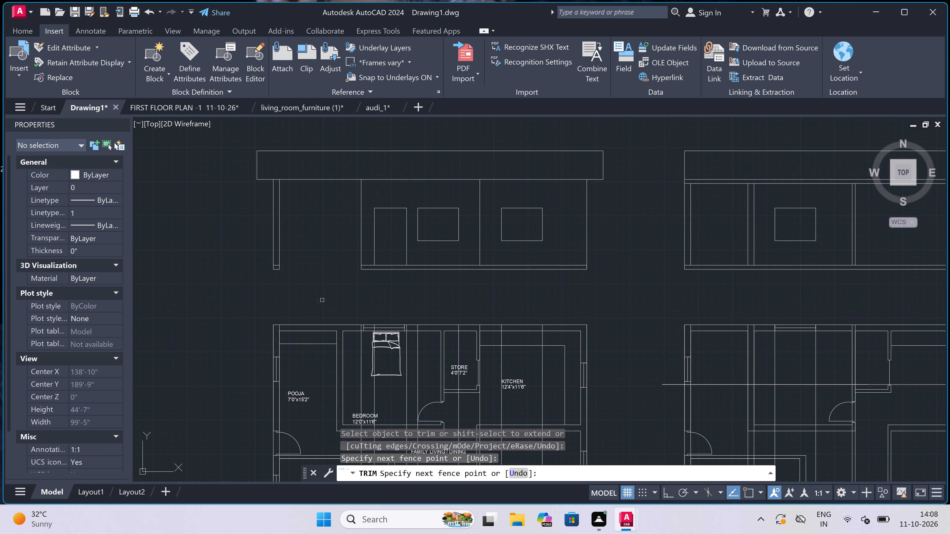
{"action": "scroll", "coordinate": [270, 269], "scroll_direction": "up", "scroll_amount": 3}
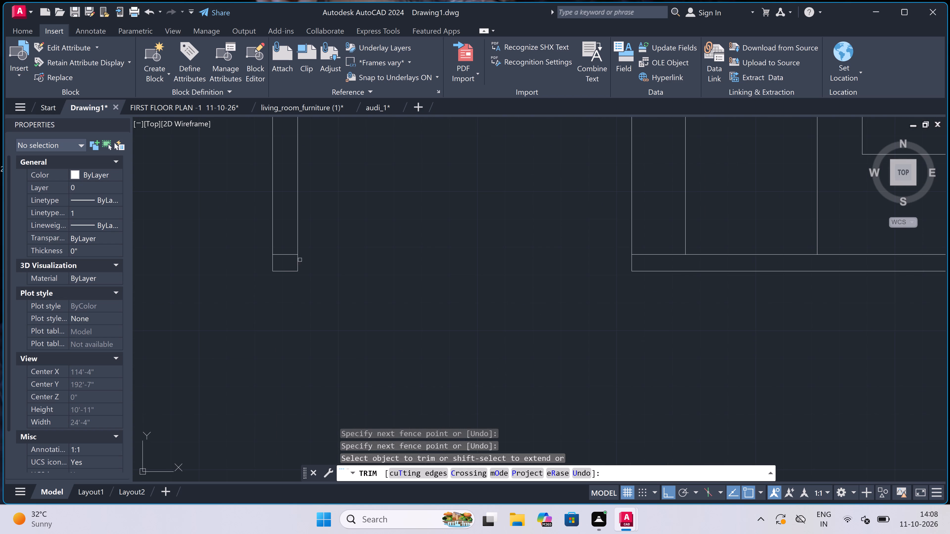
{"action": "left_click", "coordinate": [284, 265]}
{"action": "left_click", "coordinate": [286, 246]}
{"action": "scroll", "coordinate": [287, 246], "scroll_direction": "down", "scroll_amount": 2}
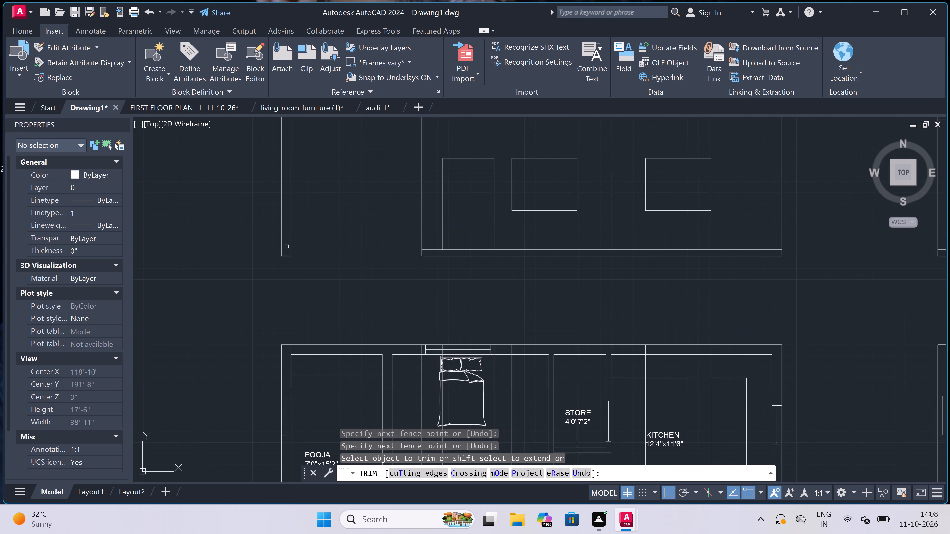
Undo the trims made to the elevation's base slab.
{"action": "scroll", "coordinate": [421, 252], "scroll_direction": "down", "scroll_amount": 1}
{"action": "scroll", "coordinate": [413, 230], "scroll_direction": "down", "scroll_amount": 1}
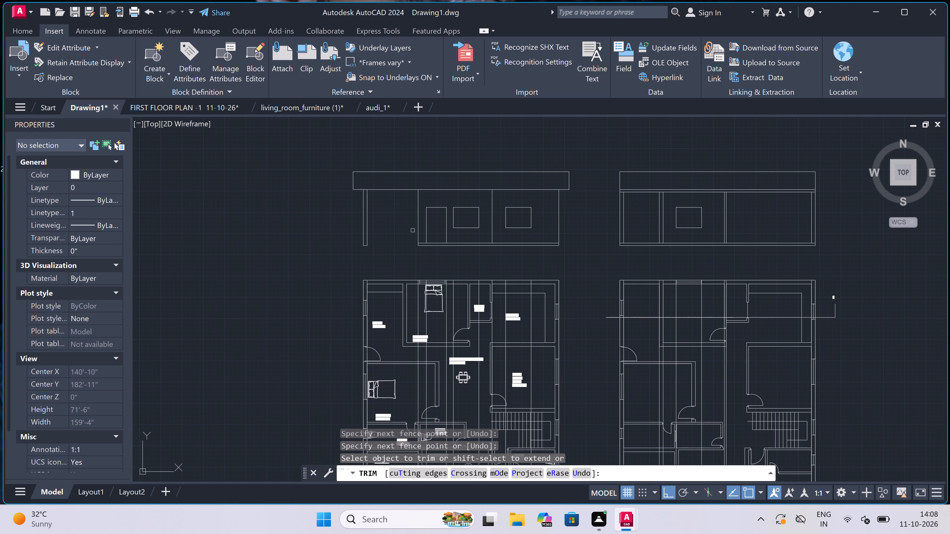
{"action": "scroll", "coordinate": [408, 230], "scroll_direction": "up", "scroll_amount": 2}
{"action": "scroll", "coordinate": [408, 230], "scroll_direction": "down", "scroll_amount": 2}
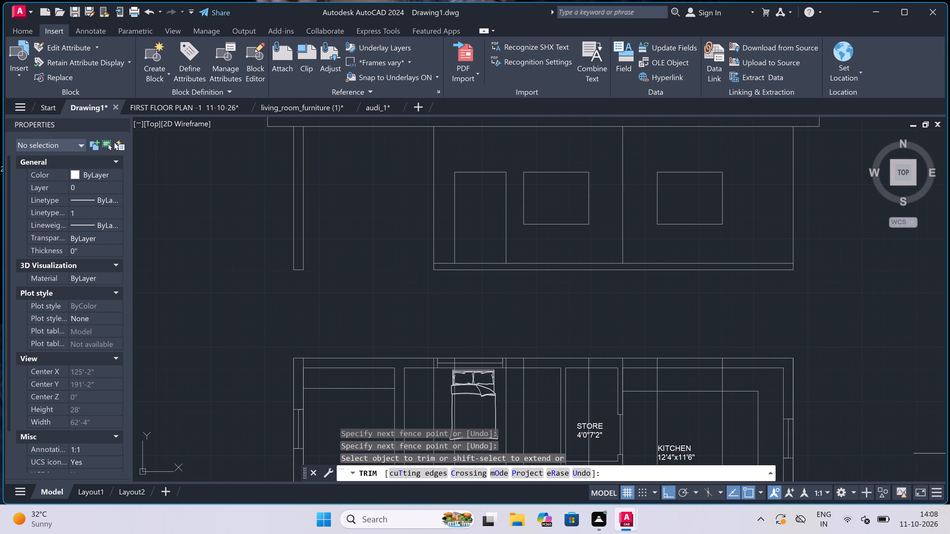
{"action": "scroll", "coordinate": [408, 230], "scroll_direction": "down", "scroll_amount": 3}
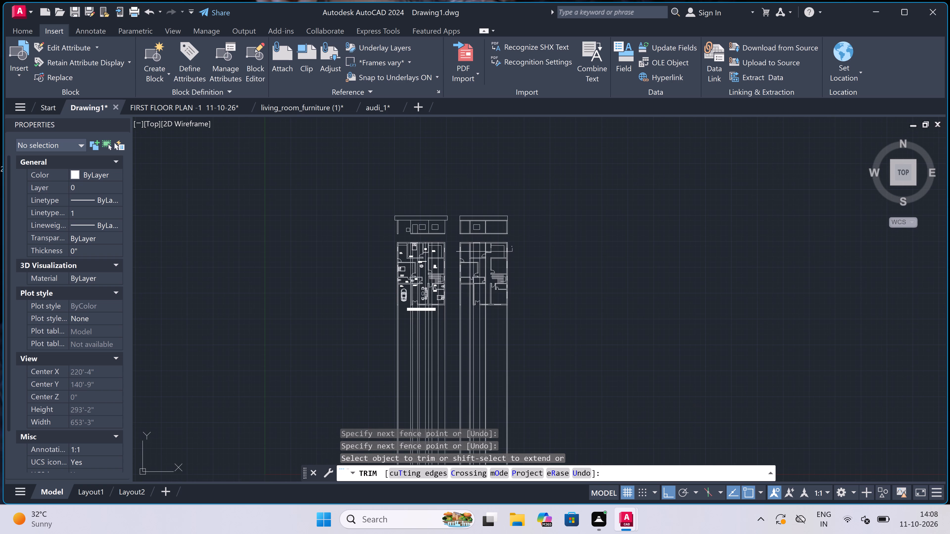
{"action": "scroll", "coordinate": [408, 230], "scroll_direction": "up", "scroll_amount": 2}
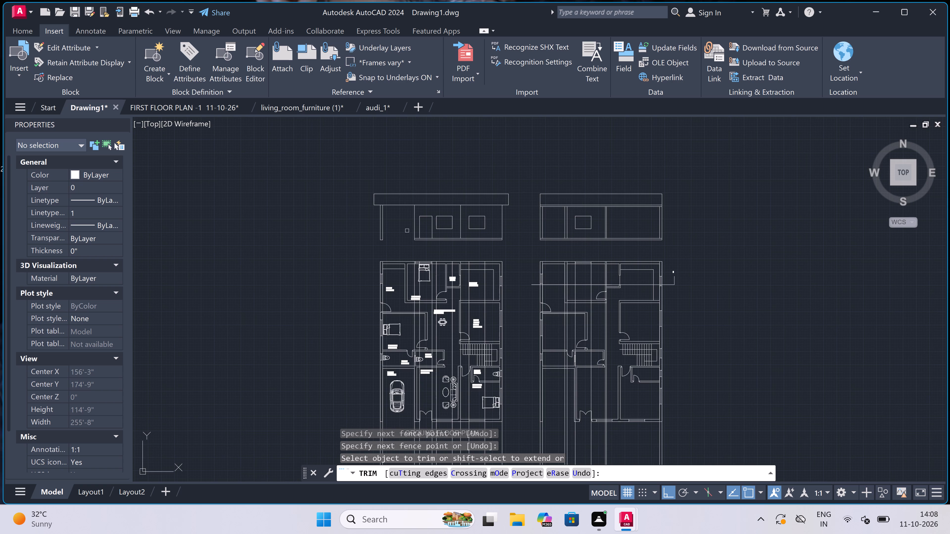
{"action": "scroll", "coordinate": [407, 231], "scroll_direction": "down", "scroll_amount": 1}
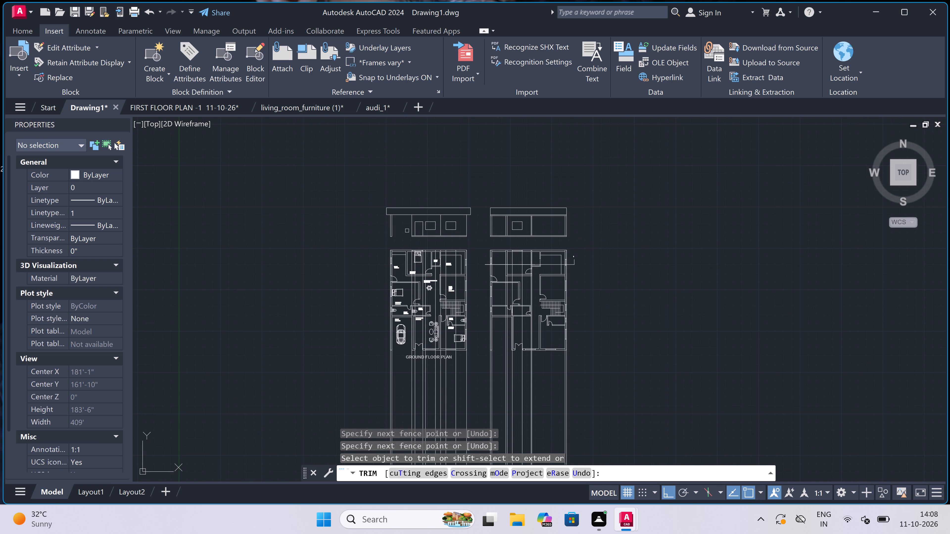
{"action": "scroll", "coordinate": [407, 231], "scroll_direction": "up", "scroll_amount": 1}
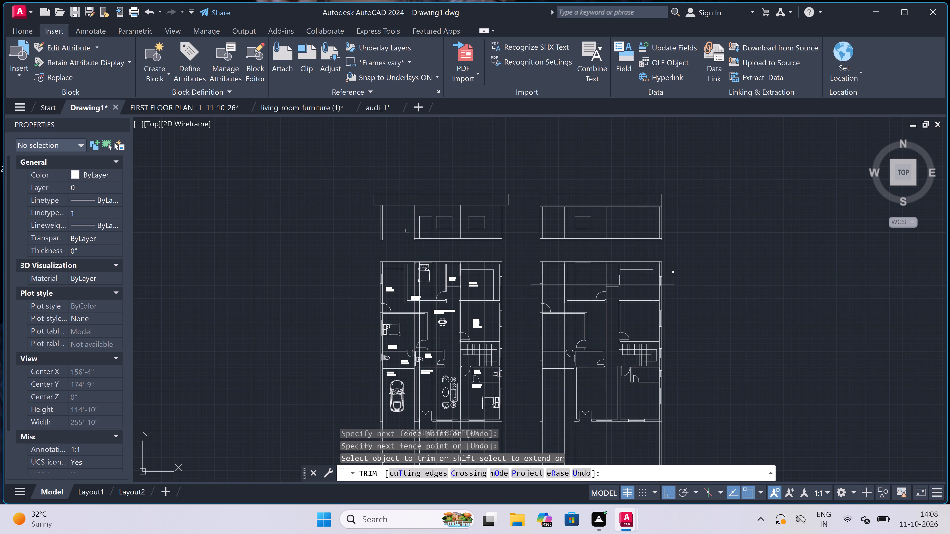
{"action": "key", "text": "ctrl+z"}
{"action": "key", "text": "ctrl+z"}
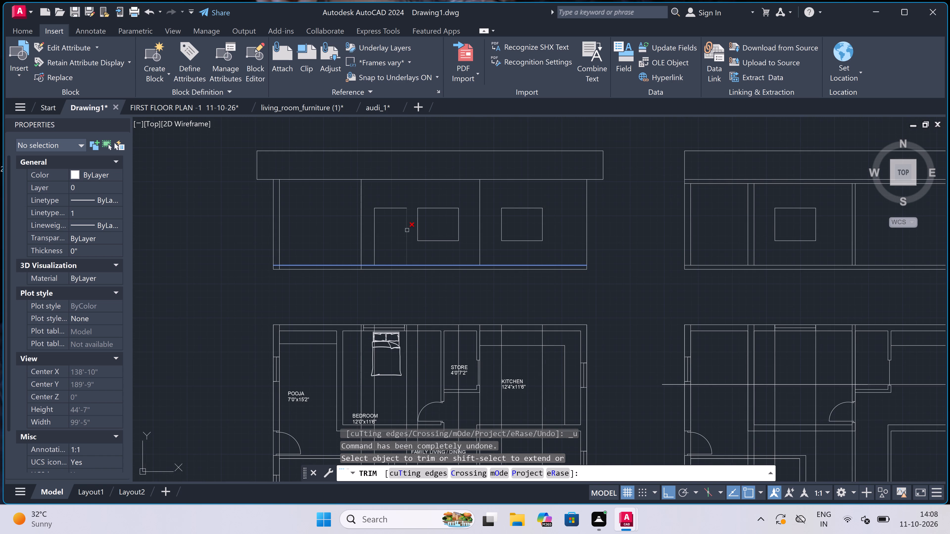
Trim the base slab's upper line where it crosses the elevation's left wall.
{"action": "scroll", "coordinate": [279, 273], "scroll_direction": "up", "scroll_amount": 2}
{"action": "left_click", "coordinate": [273, 257]}
{"action": "left_click", "coordinate": [272, 245]}
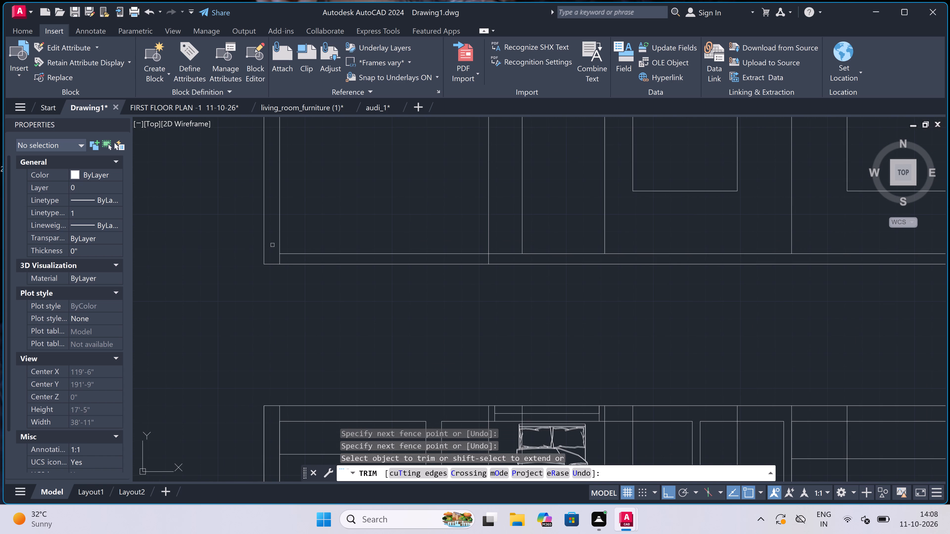
Trim away the short vertical line crossing the elevation's base slab beneath the wall line beside the door.
{"action": "scroll", "coordinate": [274, 245], "scroll_direction": "down", "scroll_amount": 1}
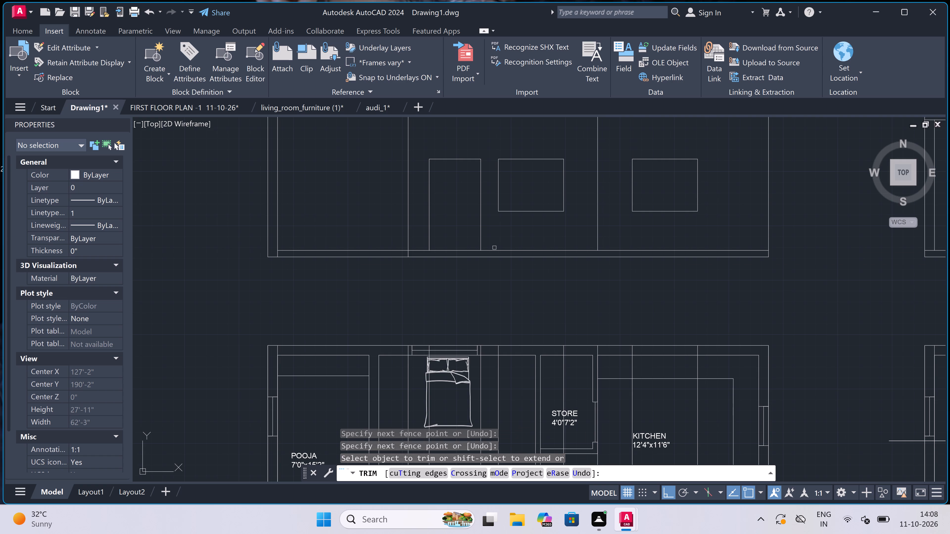
{"action": "scroll", "coordinate": [397, 254], "scroll_direction": "up", "scroll_amount": 2}
{"action": "left_click", "coordinate": [397, 254]}
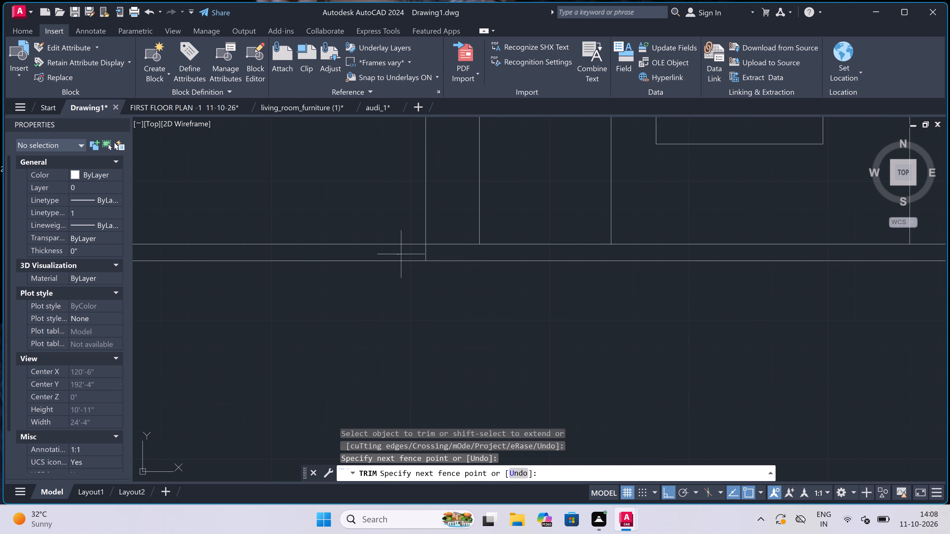
{"action": "left_click", "coordinate": [462, 254]}
{"action": "scroll", "coordinate": [462, 254], "scroll_direction": "down", "scroll_amount": 6}
{"action": "scroll", "coordinate": [447, 226], "scroll_direction": "up", "scroll_amount": 2}
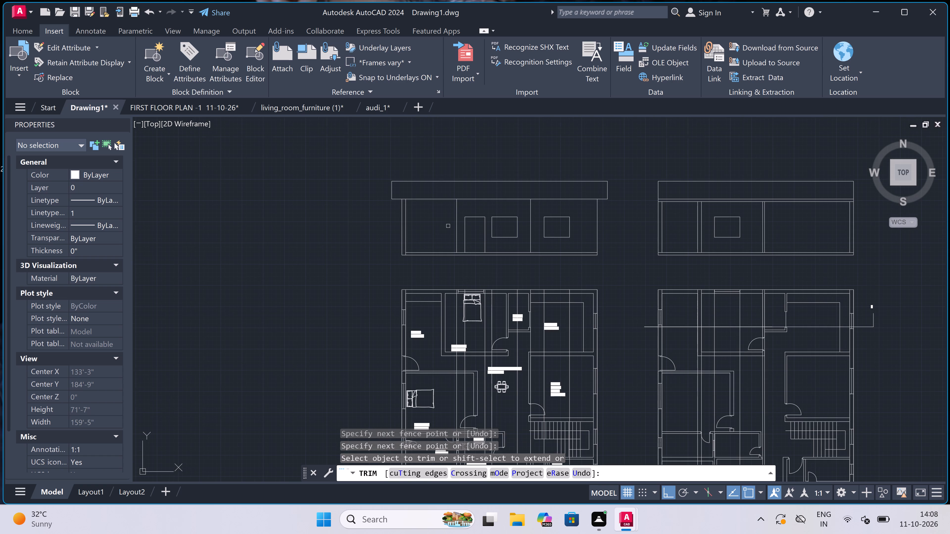
{"action": "scroll", "coordinate": [447, 227], "scroll_direction": "down", "scroll_amount": 1}
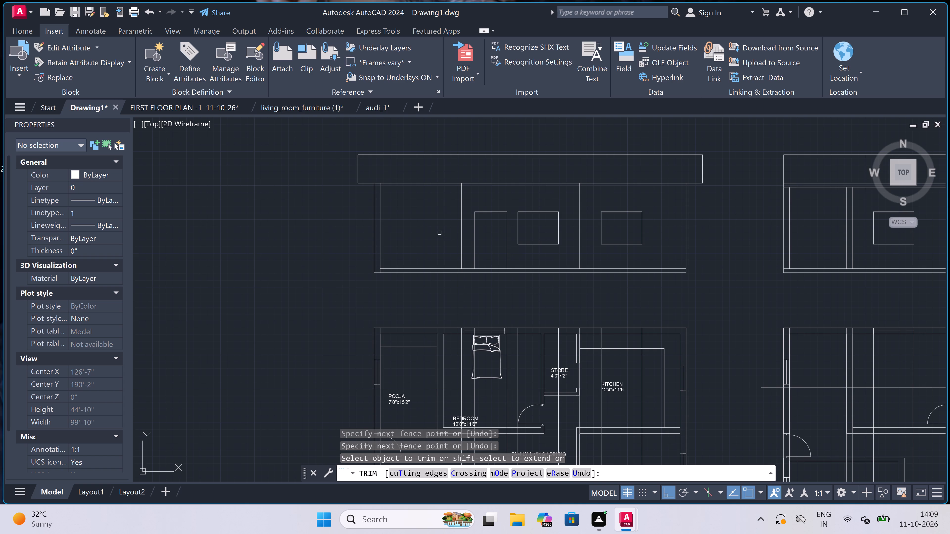
{"action": "left_click", "coordinate": [439, 233]}
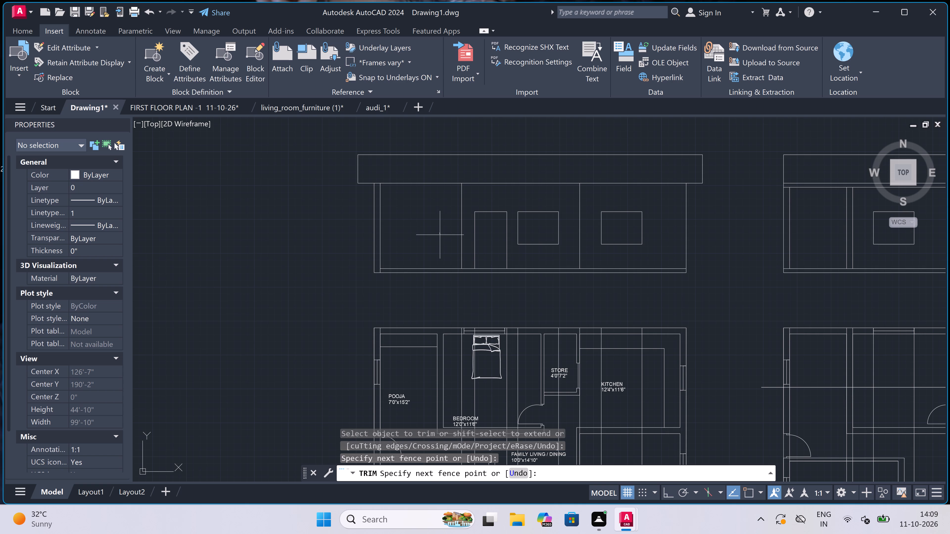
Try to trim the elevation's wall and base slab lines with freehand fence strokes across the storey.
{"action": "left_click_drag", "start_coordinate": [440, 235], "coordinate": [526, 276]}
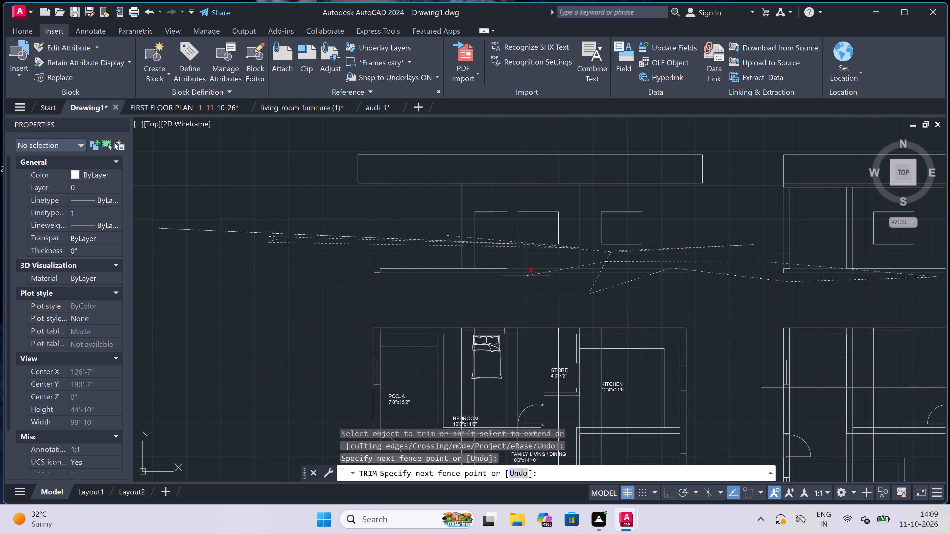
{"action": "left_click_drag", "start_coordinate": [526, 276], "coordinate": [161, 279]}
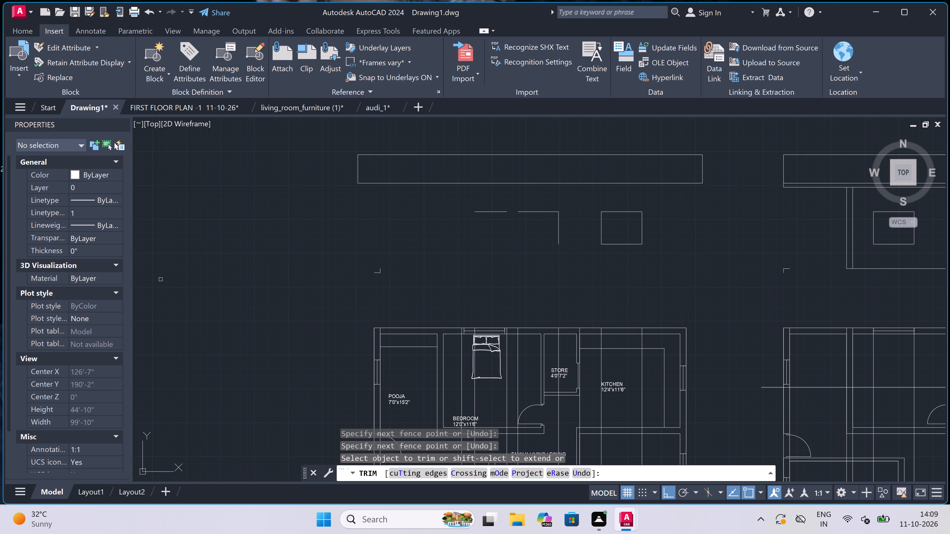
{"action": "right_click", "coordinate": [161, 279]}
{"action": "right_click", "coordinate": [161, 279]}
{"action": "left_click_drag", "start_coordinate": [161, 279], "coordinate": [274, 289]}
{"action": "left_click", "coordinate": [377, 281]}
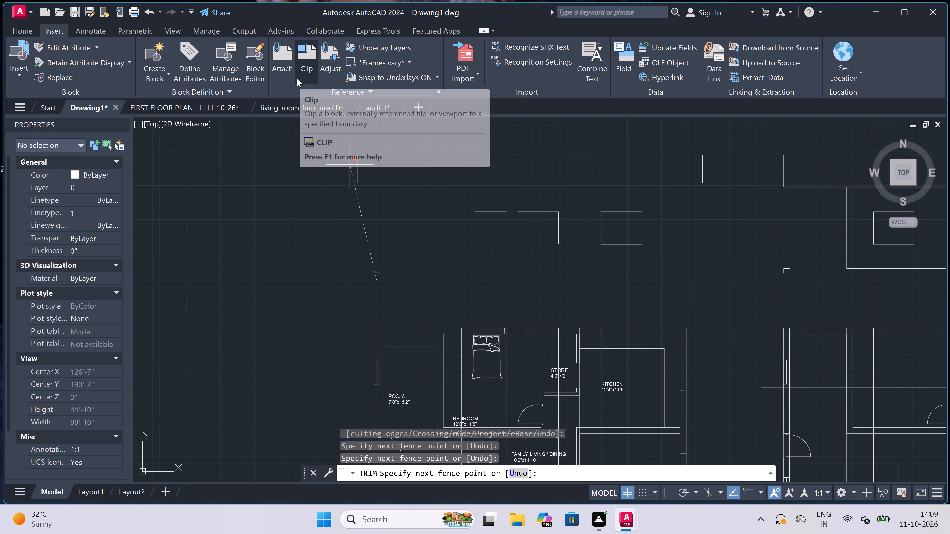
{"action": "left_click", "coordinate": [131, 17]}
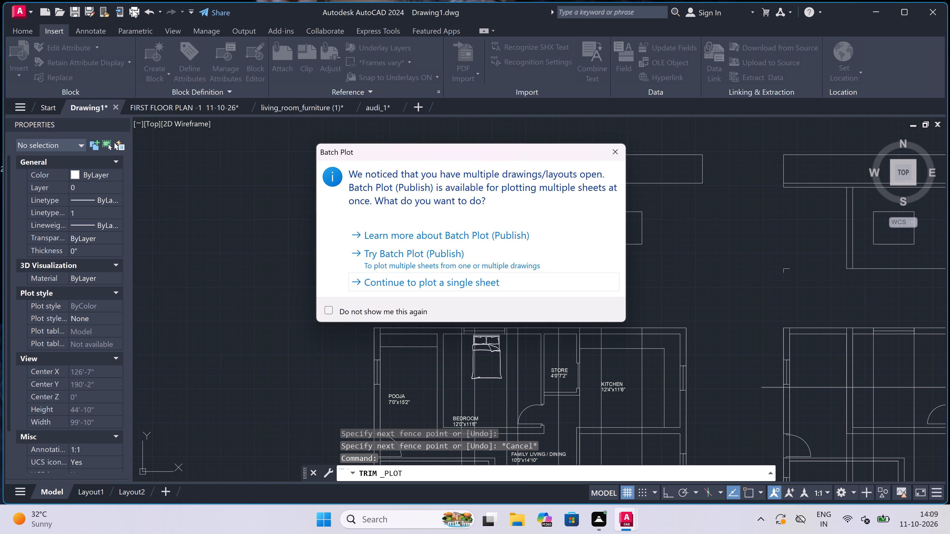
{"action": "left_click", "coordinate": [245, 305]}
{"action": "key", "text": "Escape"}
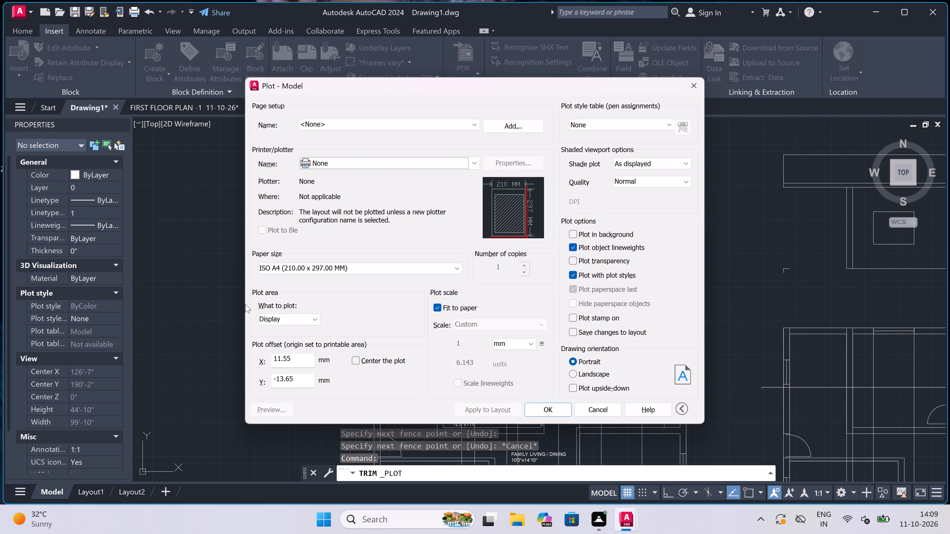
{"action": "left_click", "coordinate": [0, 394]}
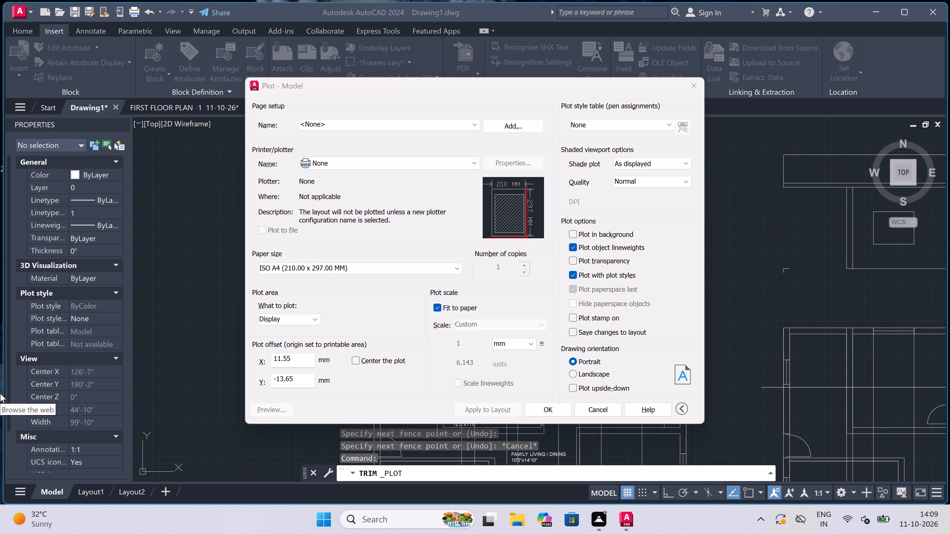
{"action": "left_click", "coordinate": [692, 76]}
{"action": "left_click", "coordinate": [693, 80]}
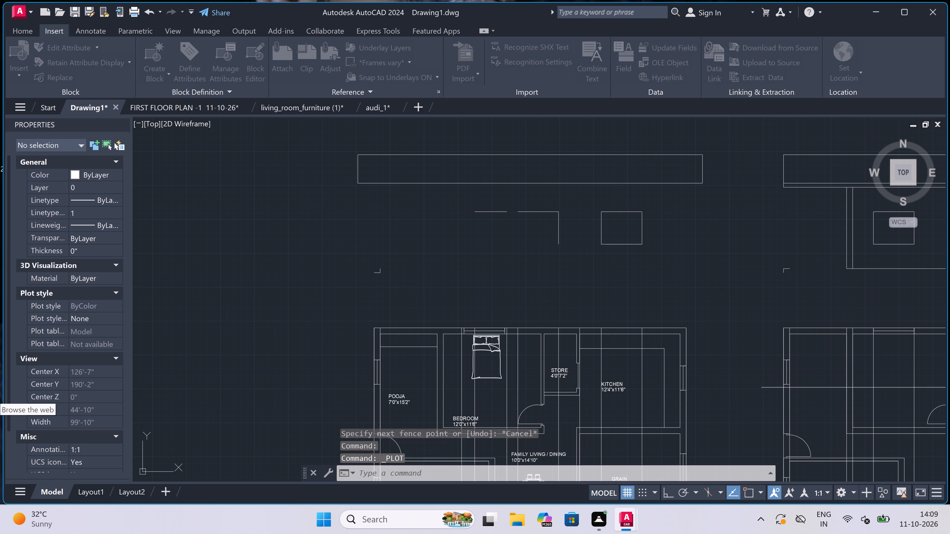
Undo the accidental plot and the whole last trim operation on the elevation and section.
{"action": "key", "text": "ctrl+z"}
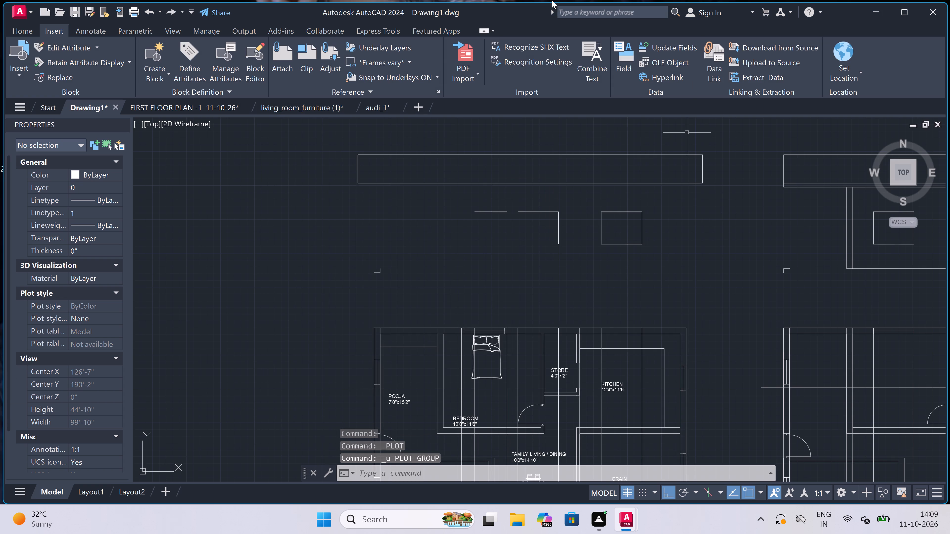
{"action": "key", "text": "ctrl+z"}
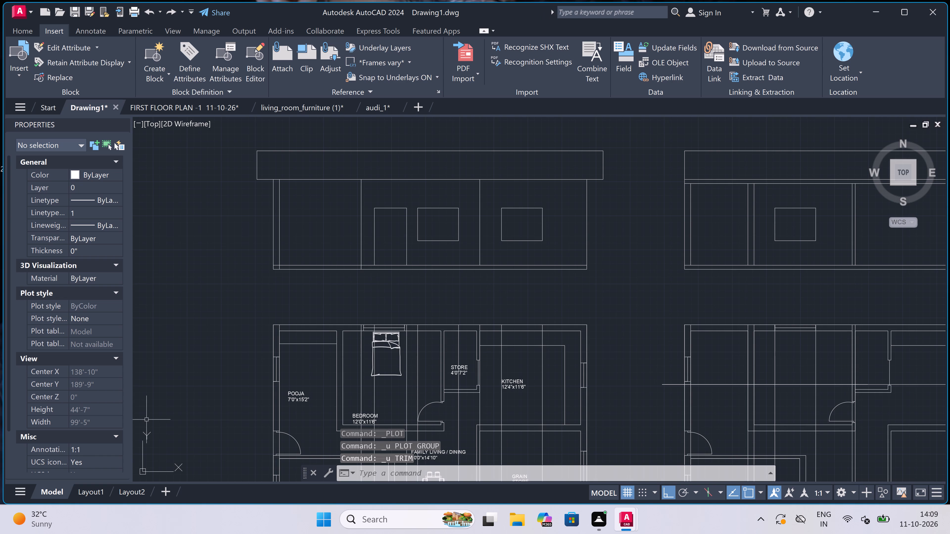
Erase all the vertical projection rays running down through and below both floor plans.
{"action": "scroll", "coordinate": [261, 323], "scroll_direction": "down", "scroll_amount": 1}
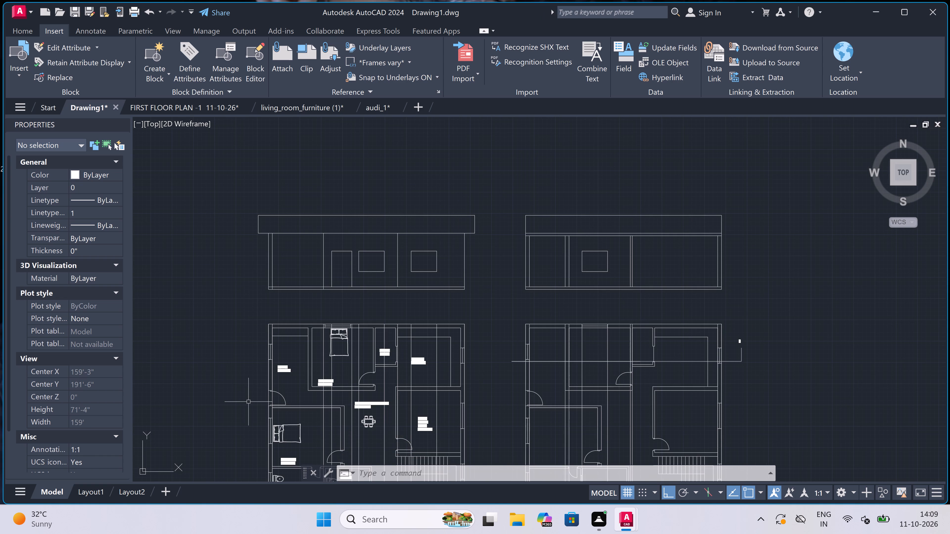
{"action": "scroll", "coordinate": [248, 406], "scroll_direction": "down", "scroll_amount": 1}
{"action": "scroll", "coordinate": [344, 285], "scroll_direction": "down", "scroll_amount": 4}
{"action": "scroll", "coordinate": [328, 348], "scroll_direction": "up", "scroll_amount": 3}
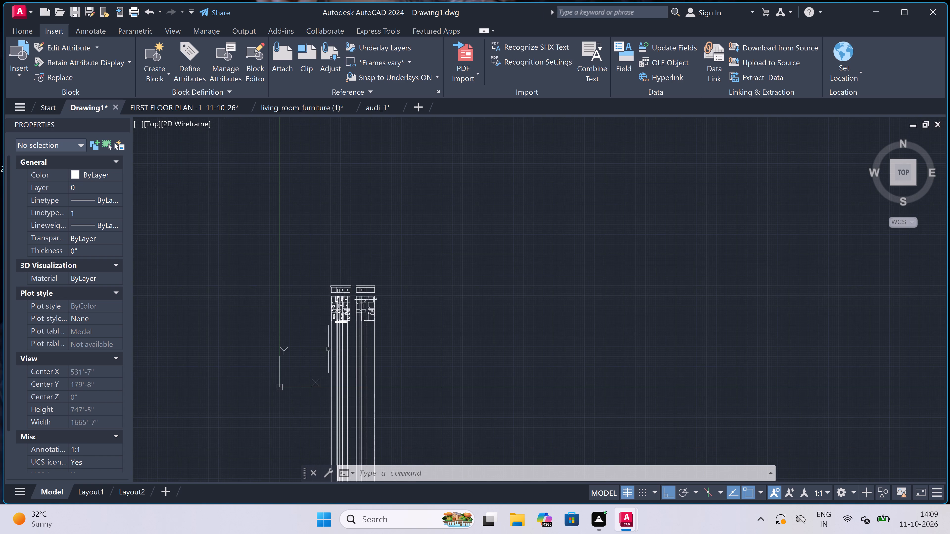
{"action": "scroll", "coordinate": [365, 291], "scroll_direction": "down", "scroll_amount": 2}
{"action": "scroll", "coordinate": [375, 264], "scroll_direction": "up", "scroll_amount": 3}
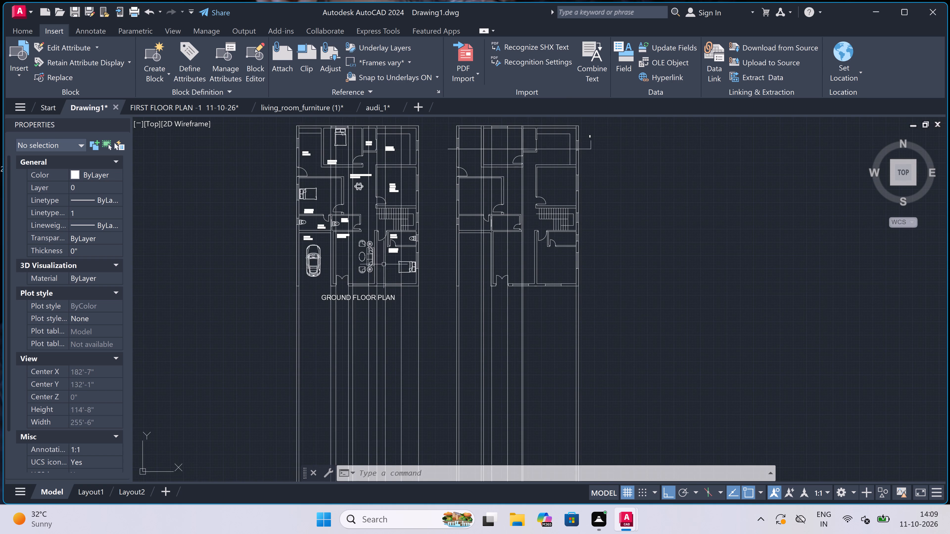
{"action": "scroll", "coordinate": [445, 296], "scroll_direction": "down", "scroll_amount": 1}
{"action": "scroll", "coordinate": [448, 343], "scroll_direction": "up", "scroll_amount": 2}
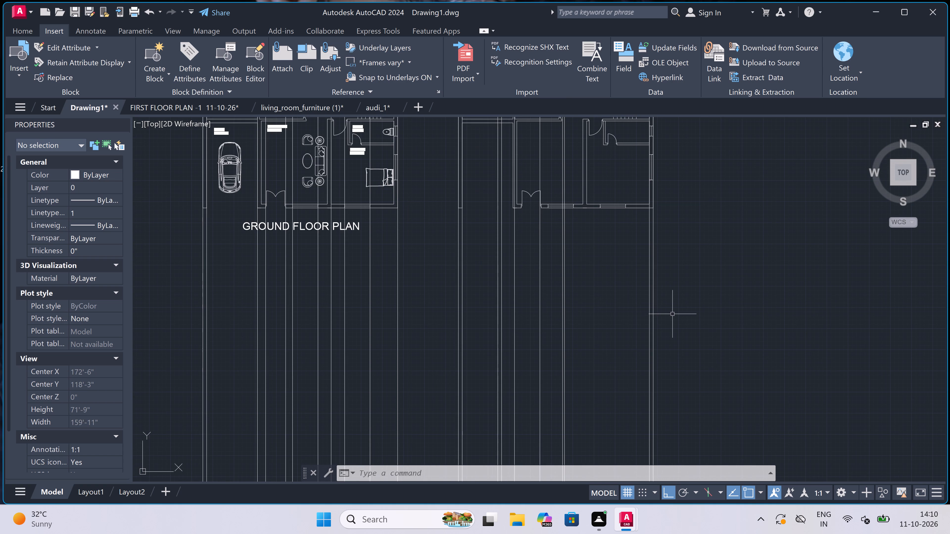
{"action": "left_click", "coordinate": [673, 315]}
{"action": "left_click", "coordinate": [150, 366]}
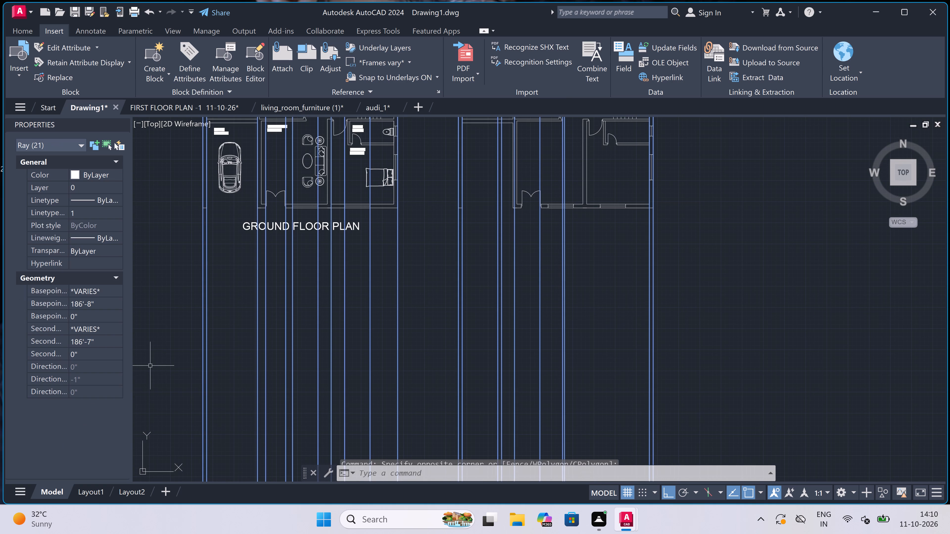
{"action": "key", "text": "Delete"}
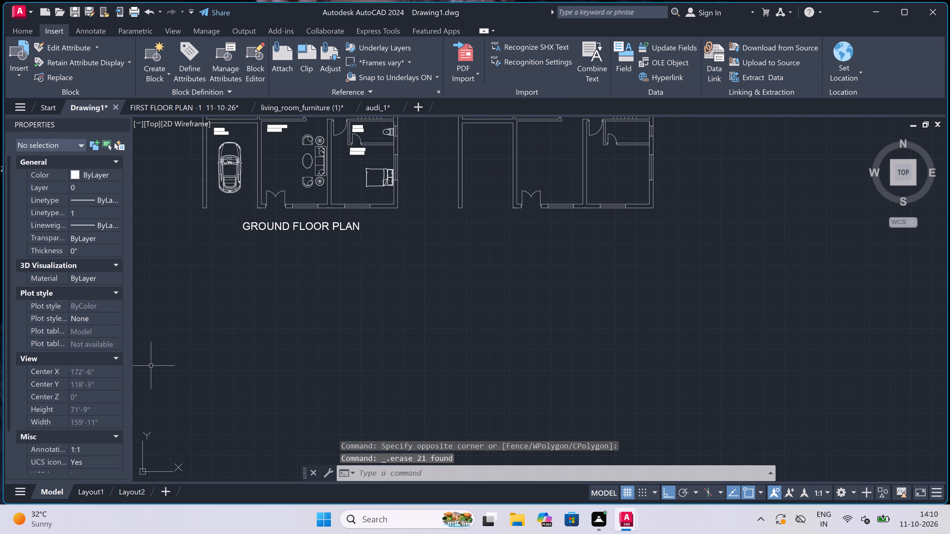
Draw a line 1" below the top edge of the elevation's projecting band, spanning from its left end to its right end.
{"action": "scroll", "coordinate": [361, 308], "scroll_direction": "down", "scroll_amount": 3}
{"action": "scroll", "coordinate": [331, 187], "scroll_direction": "up", "scroll_amount": 4}
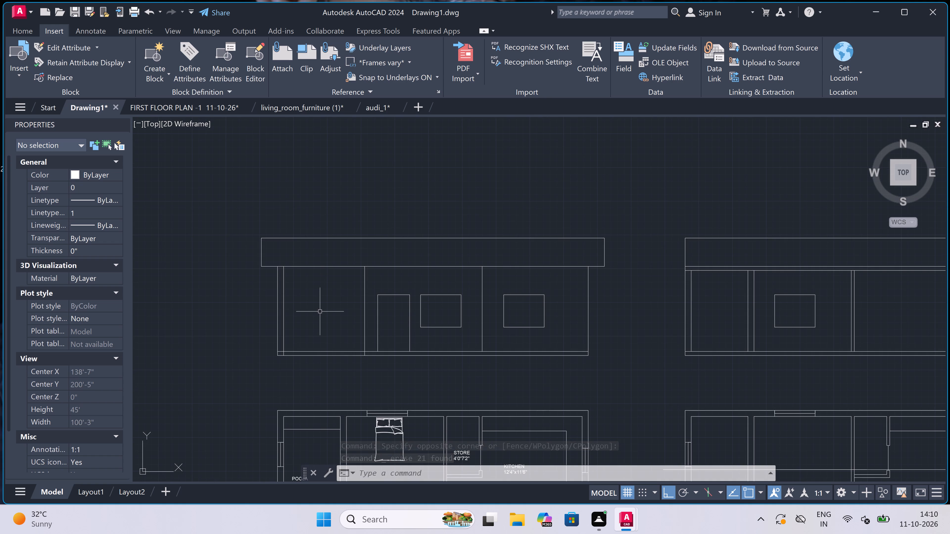
{"action": "scroll", "coordinate": [326, 326], "scroll_direction": "down", "scroll_amount": 1}
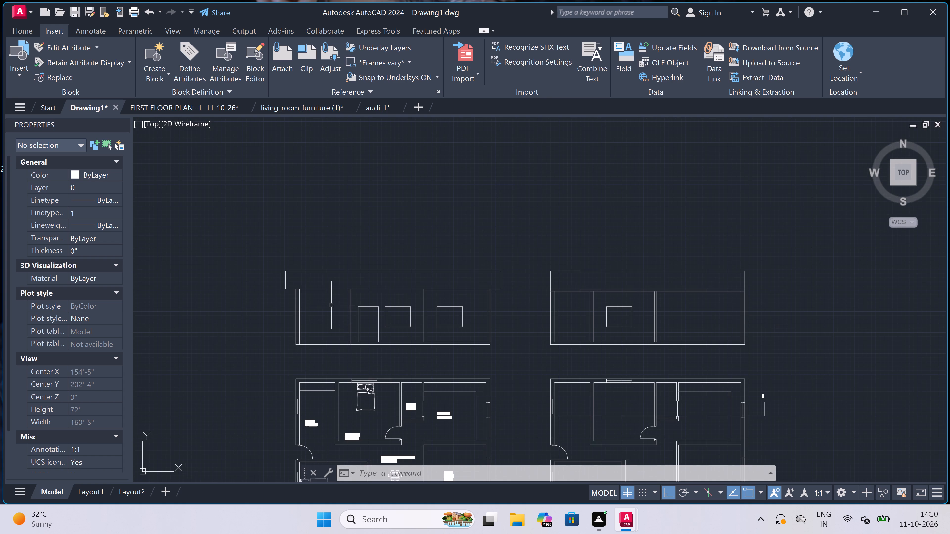
{"action": "key", "text": "l"}
{"action": "key", "text": "space"}
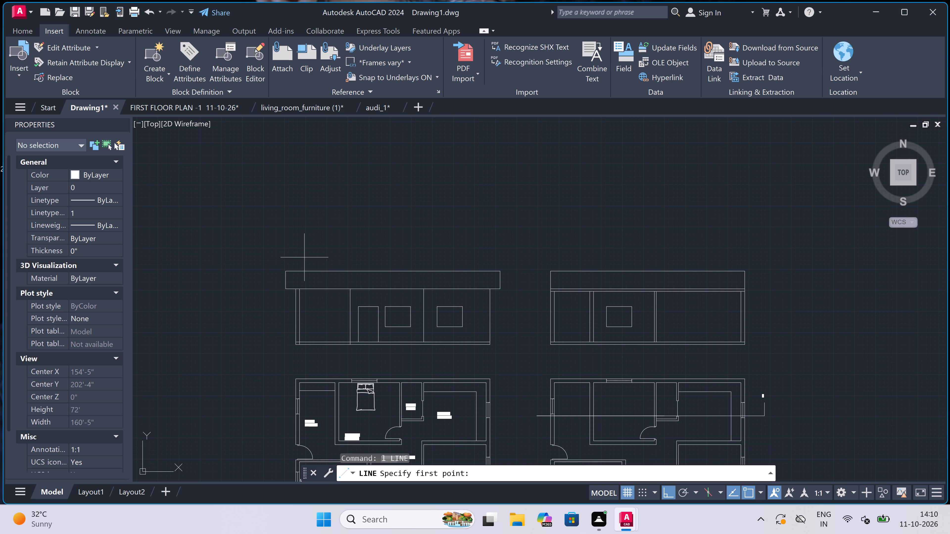
{"action": "scroll", "coordinate": [285, 266], "scroll_direction": "up", "scroll_amount": 3}
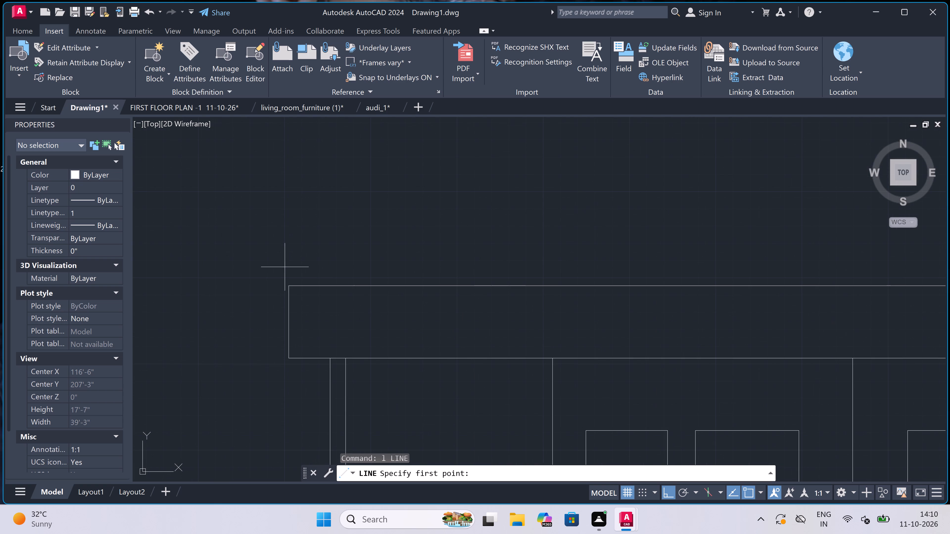
{"action": "scroll", "coordinate": [294, 285], "scroll_direction": "up", "scroll_amount": 1}
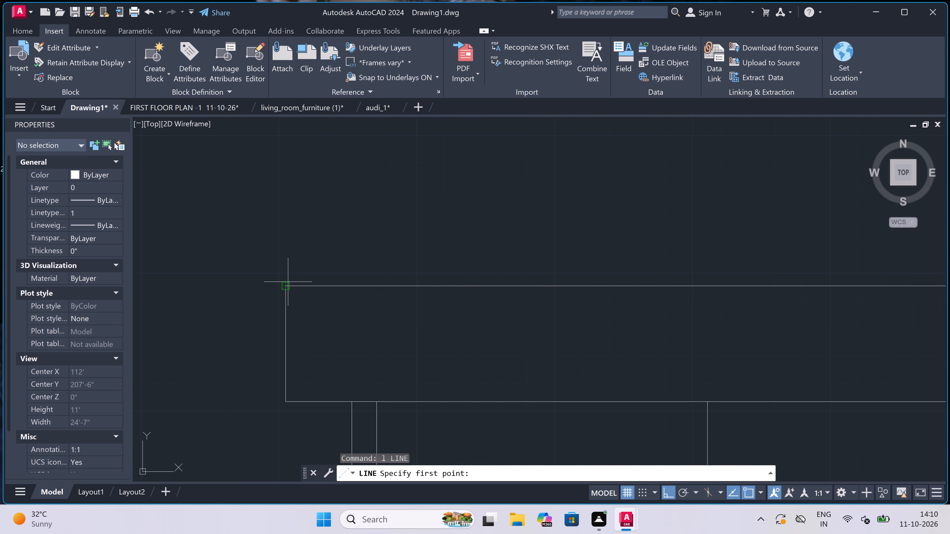
{"action": "left_click", "coordinate": [287, 287]}
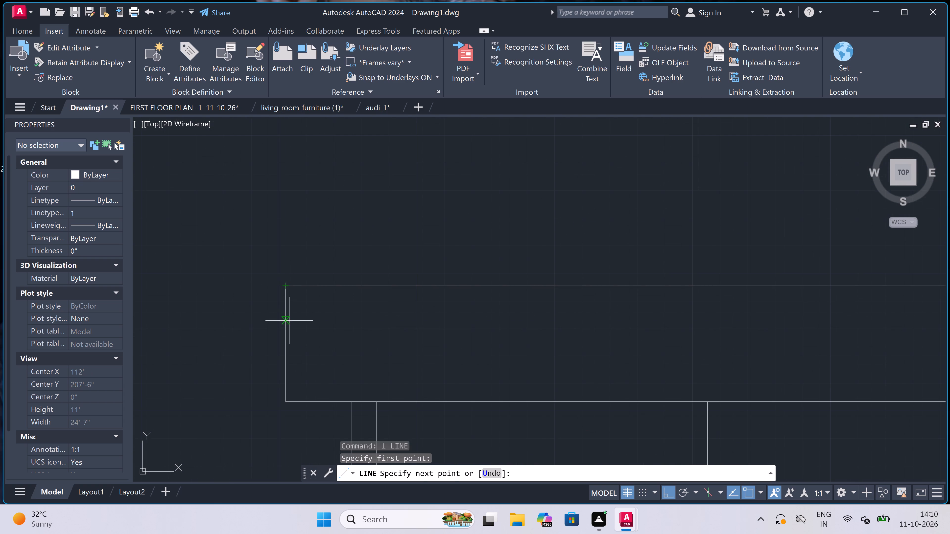
{"action": "type", "text": "1\""}
{"action": "key", "text": "space"}
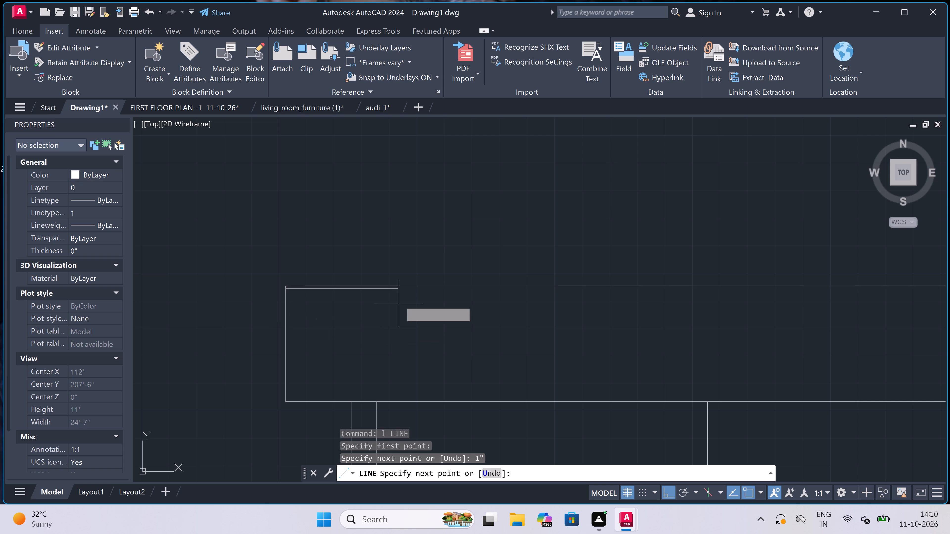
{"action": "scroll", "coordinate": [404, 292], "scroll_direction": "down", "scroll_amount": 4}
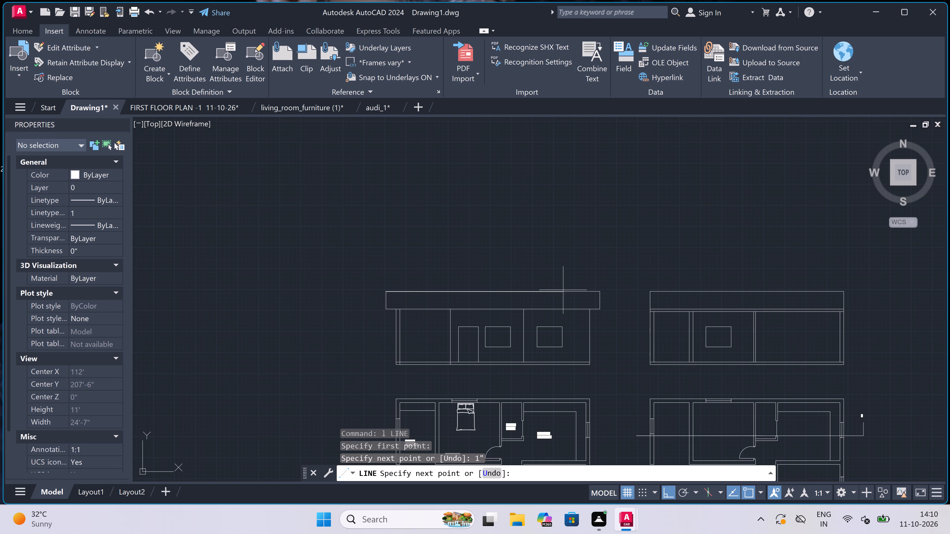
{"action": "scroll", "coordinate": [589, 297], "scroll_direction": "up", "scroll_amount": 2}
{"action": "scroll", "coordinate": [626, 288], "scroll_direction": "up", "scroll_amount": 2}
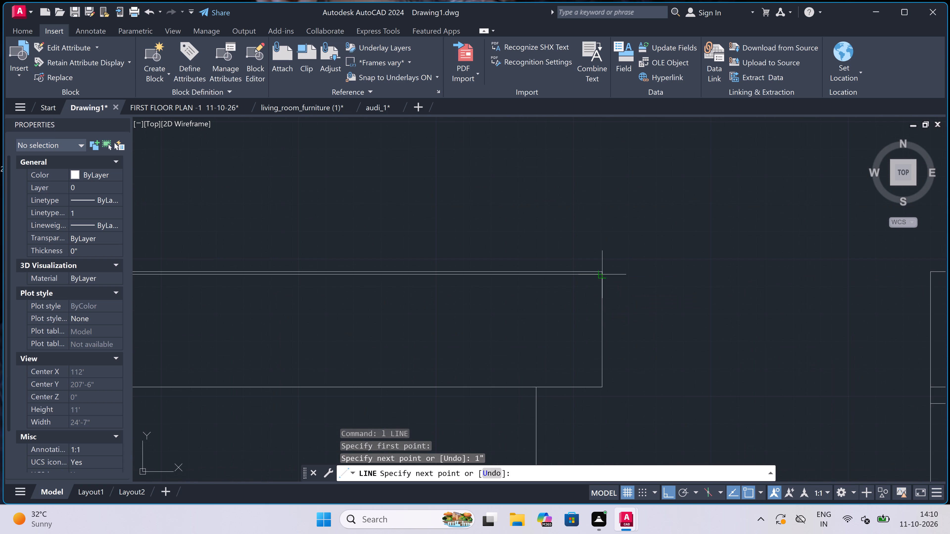
{"action": "left_click", "coordinate": [601, 275]}
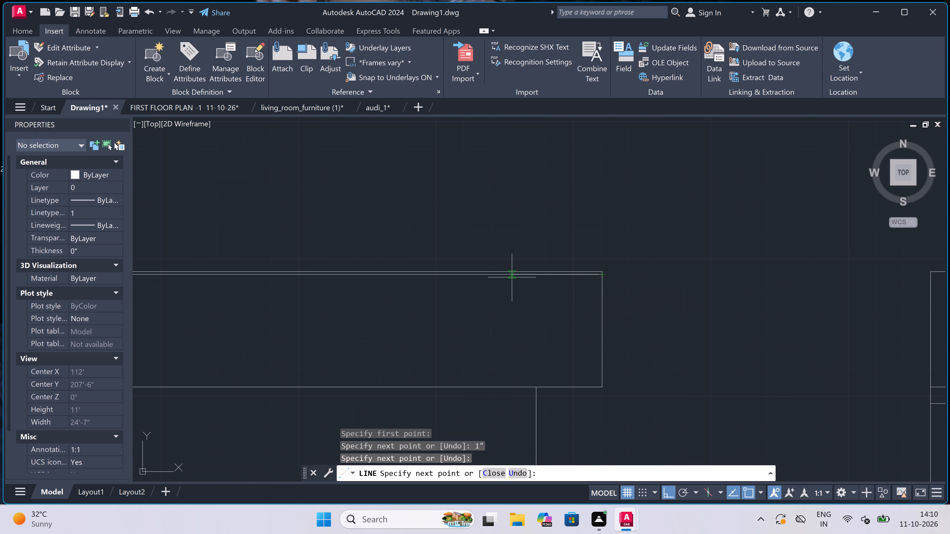
Continue the inner outline 1" in from the band's right edge, running down to its bottom edge.
{"action": "type", "text": "1\""}
{"action": "key", "text": "space"}
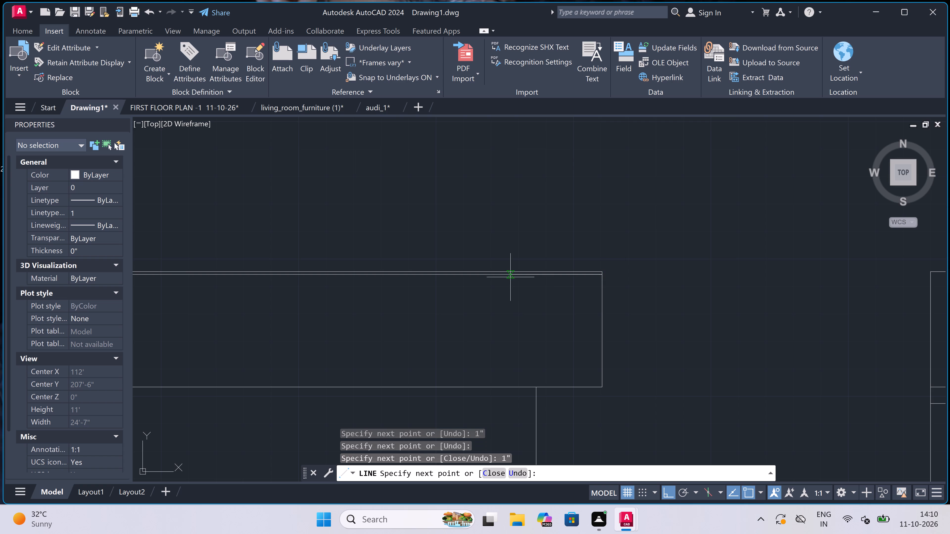
{"action": "scroll", "coordinate": [588, 391], "scroll_direction": "up", "scroll_amount": 3}
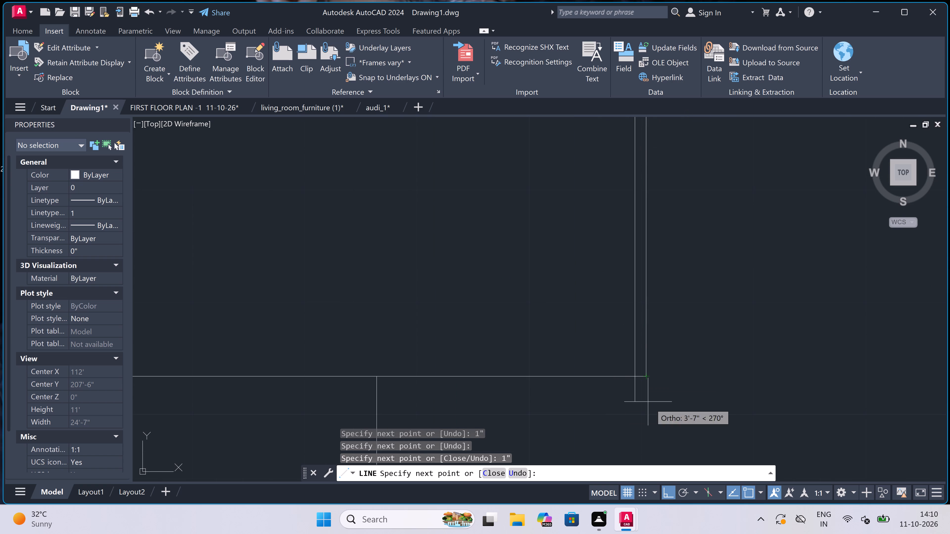
{"action": "left_click", "coordinate": [638, 375]}
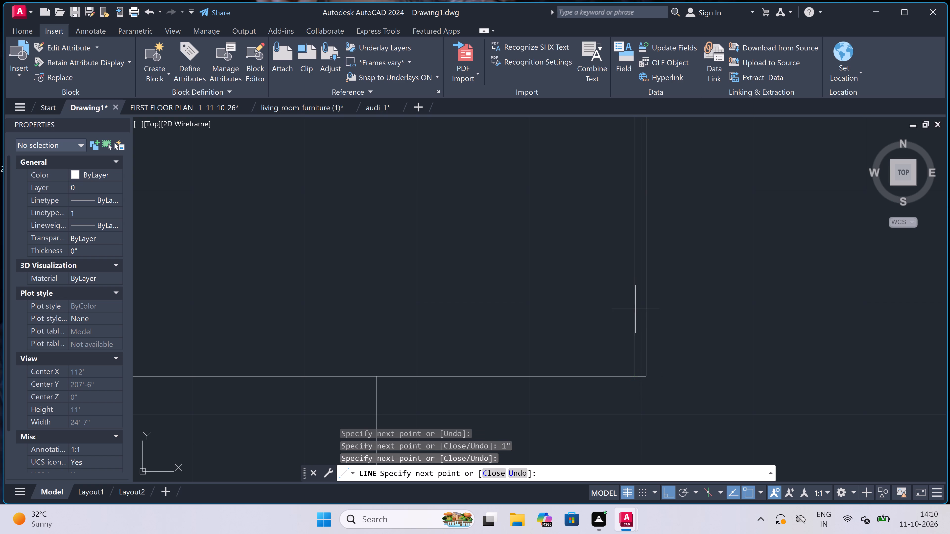
Continue the inner outline 1" above the band's bottom edge, running across to its left edge.
{"action": "key", "text": "1"}
{"action": "type", "text": "\""}
{"action": "key", "text": "space"}
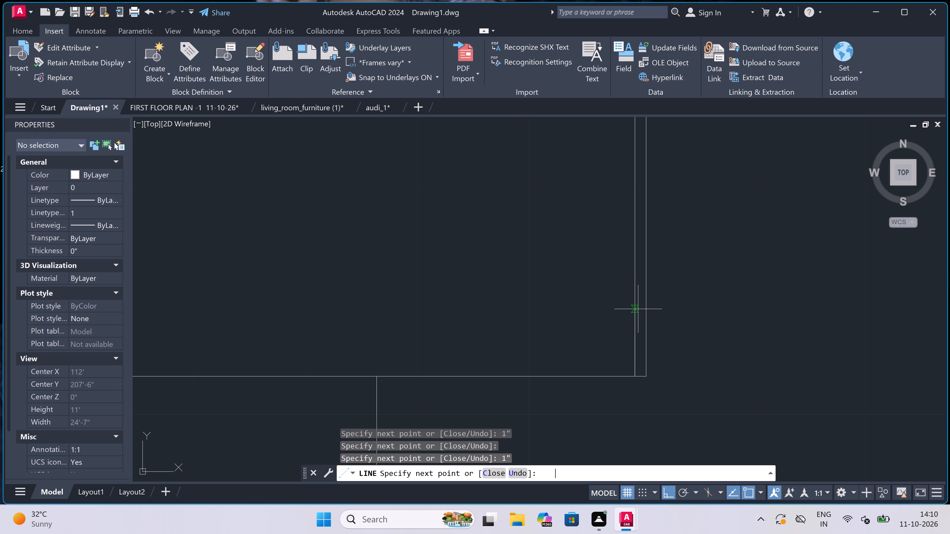
{"action": "scroll", "coordinate": [638, 309], "scroll_direction": "down", "scroll_amount": 6}
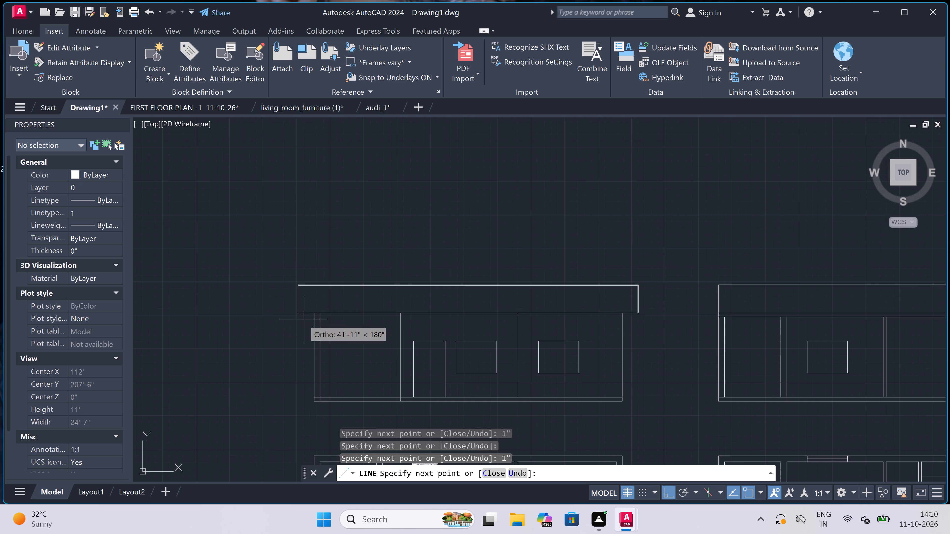
{"action": "scroll", "coordinate": [302, 316], "scroll_direction": "up", "scroll_amount": 3}
{"action": "scroll", "coordinate": [286, 298], "scroll_direction": "up", "scroll_amount": 2}
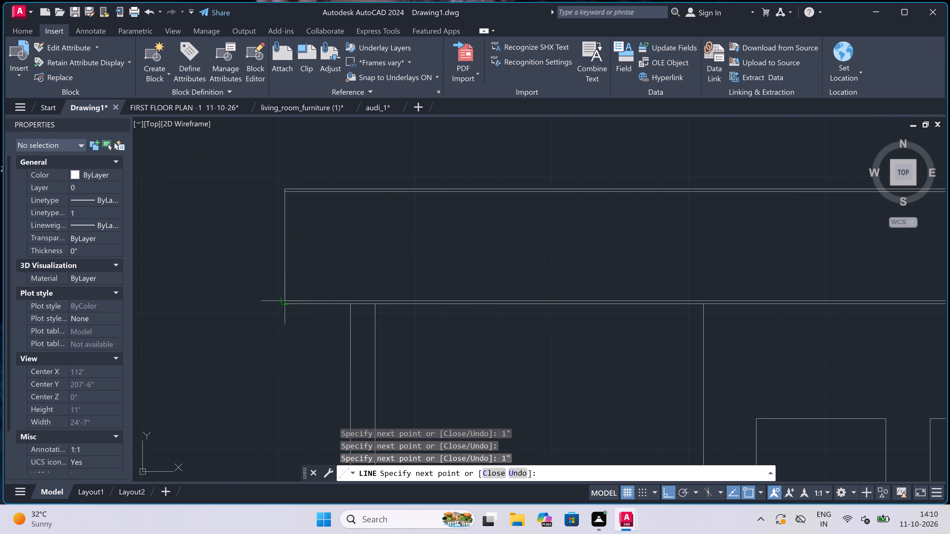
{"action": "scroll", "coordinate": [286, 298], "scroll_direction": "up", "scroll_amount": 1}
{"action": "left_click", "coordinate": [280, 309]}
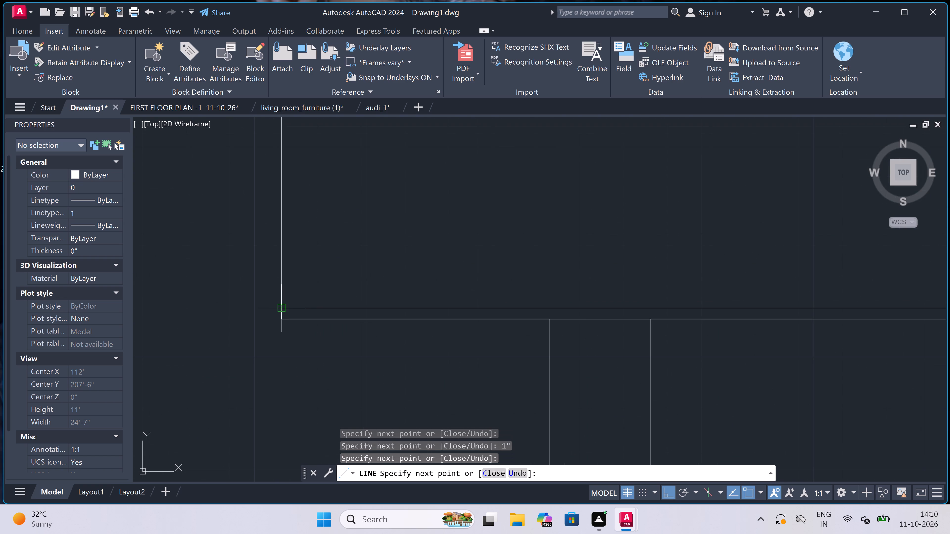
Close the inner outline 1" in from the projecting band's left edge, running up to the inner top line.
{"action": "key", "text": "1"}
{"action": "type", "text": "\""}
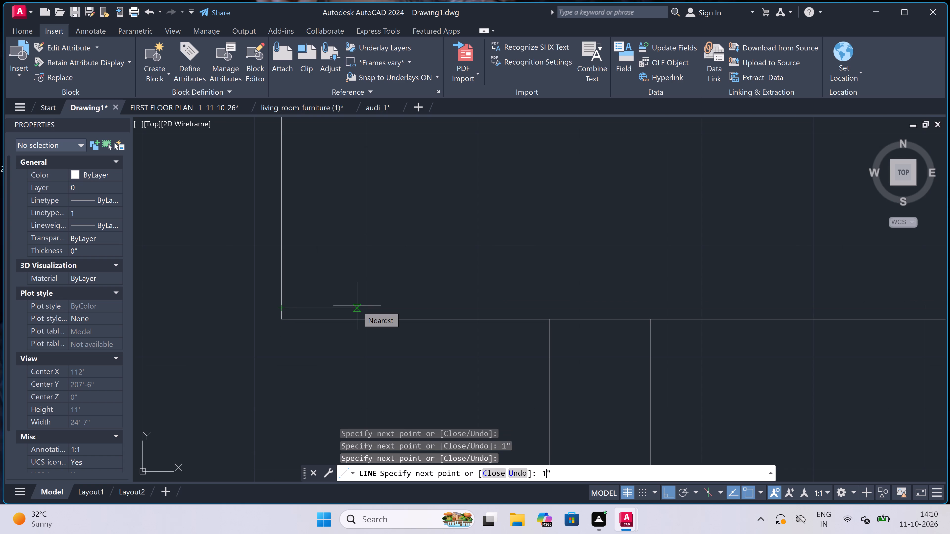
{"action": "key", "text": "space"}
{"action": "scroll", "coordinate": [357, 304], "scroll_direction": "down", "scroll_amount": 2}
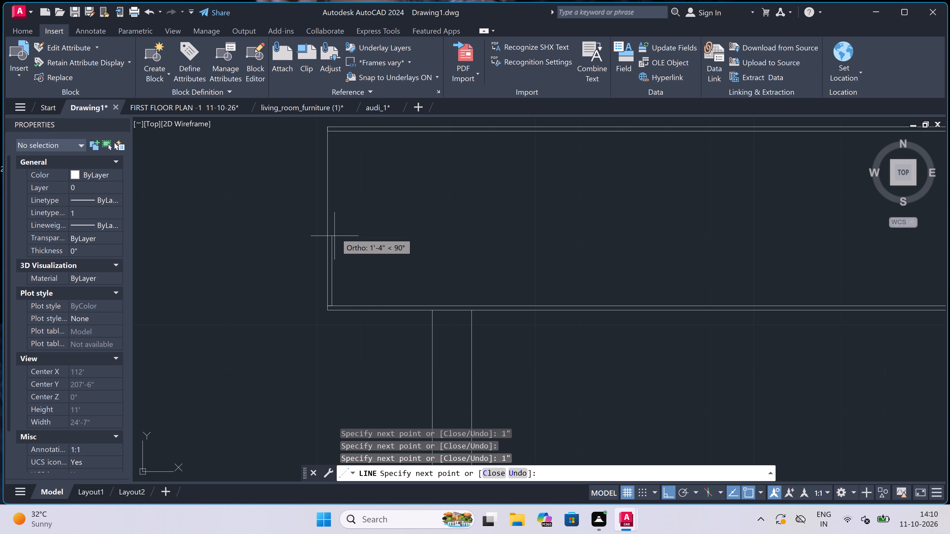
{"action": "scroll", "coordinate": [336, 232], "scroll_direction": "down", "scroll_amount": 2}
{"action": "scroll", "coordinate": [340, 189], "scroll_direction": "up", "scroll_amount": 3}
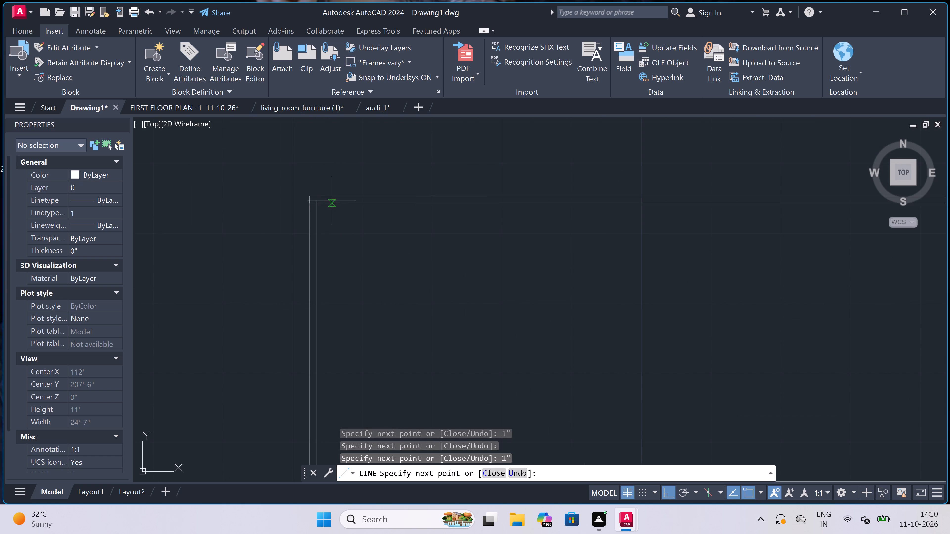
{"action": "left_click", "coordinate": [314, 204]}
{"action": "key", "text": "Escape"}
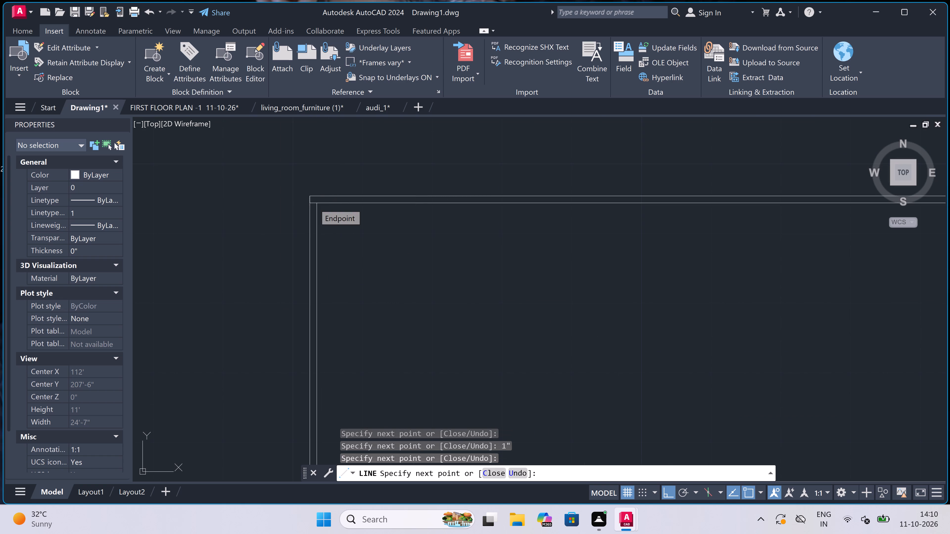
Draw a sloping line from the band's lower left corner down to the elevation's outer left wall line, with ortho off.
{"action": "scroll", "coordinate": [328, 200], "scroll_direction": "down", "scroll_amount": 3}
{"action": "key", "text": "space"}
{"action": "scroll", "coordinate": [337, 263], "scroll_direction": "up", "scroll_amount": 1}
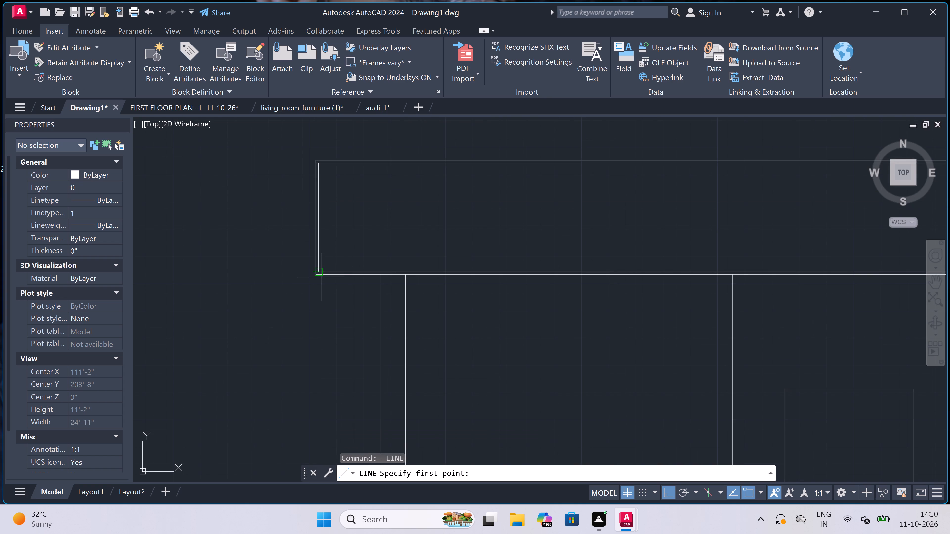
{"action": "left_click", "coordinate": [312, 271]}
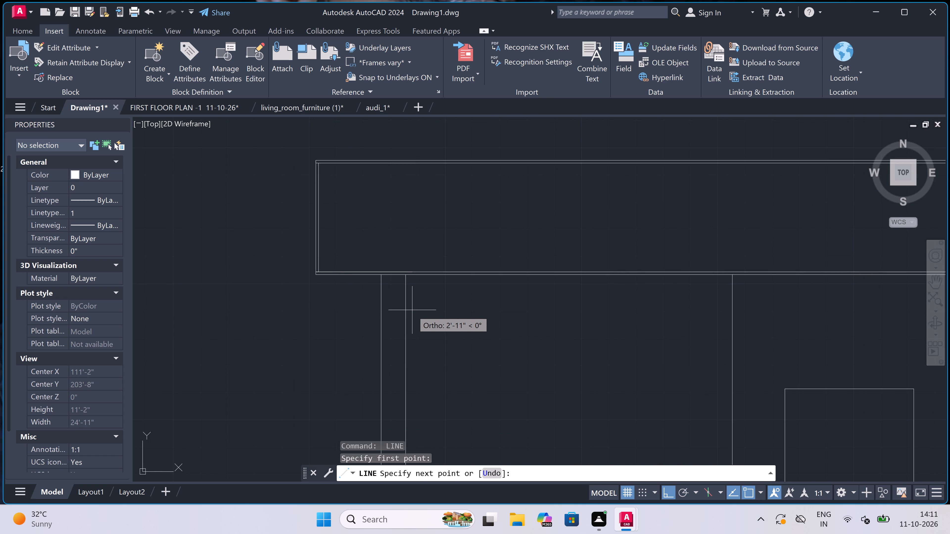
{"action": "key", "text": "F8"}
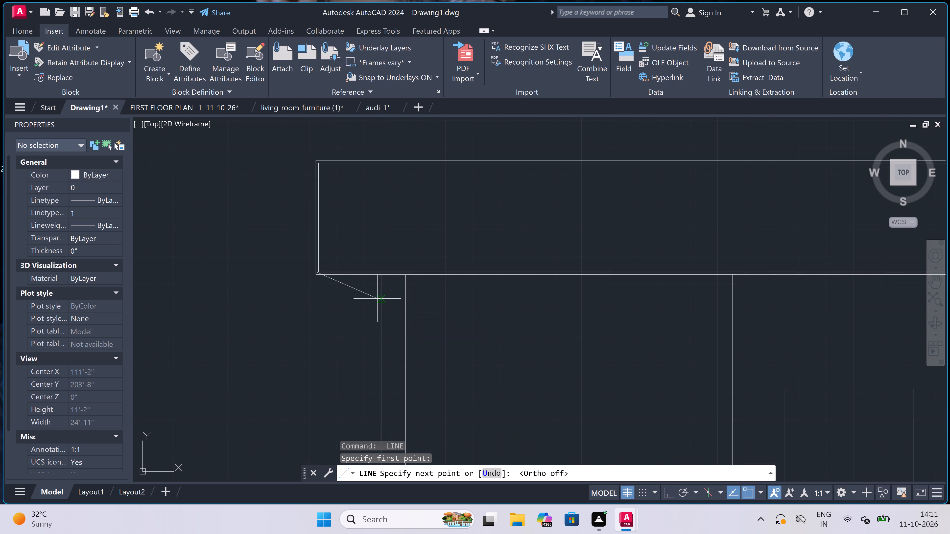
{"action": "left_click", "coordinate": [380, 300]}
{"action": "key", "text": "Escape"}
Draw a matching sloping line from the band's lower right corner down to the elevation's right wall line.
{"action": "scroll", "coordinate": [337, 275], "scroll_direction": "down", "scroll_amount": 1}
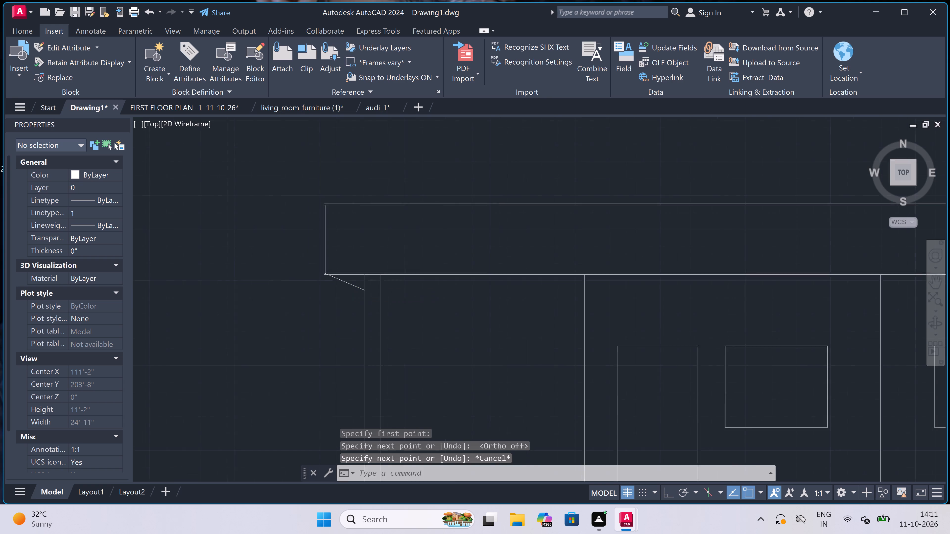
{"action": "scroll", "coordinate": [337, 275], "scroll_direction": "down", "scroll_amount": 2}
{"action": "key", "text": "space"}
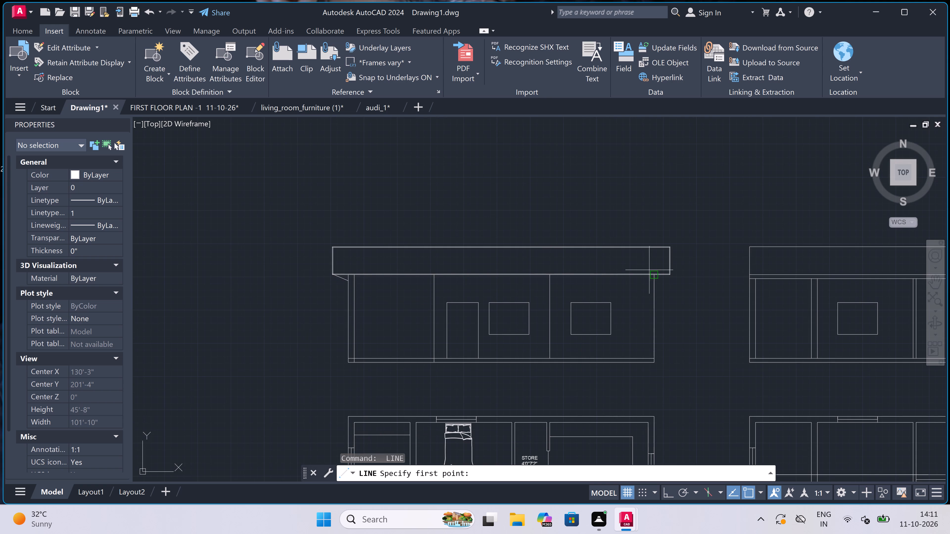
{"action": "scroll", "coordinate": [700, 272], "scroll_direction": "up", "scroll_amount": 3}
{"action": "scroll", "coordinate": [603, 284], "scroll_direction": "up", "scroll_amount": 1}
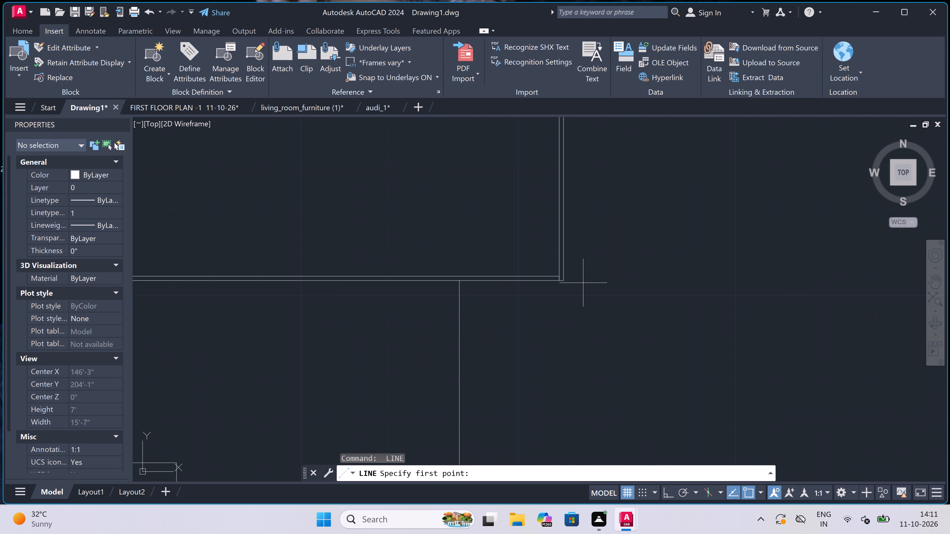
{"action": "left_click", "coordinate": [562, 280]}
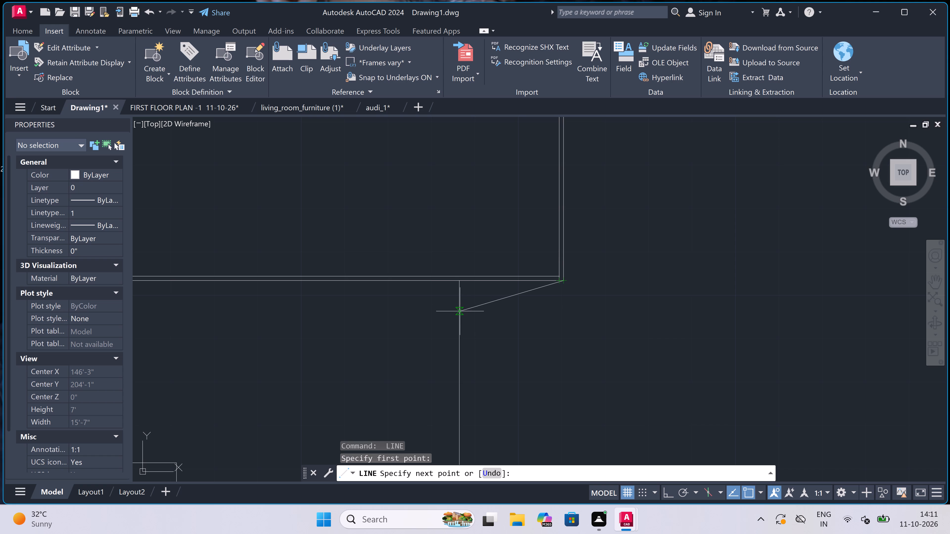
{"action": "left_click", "coordinate": [461, 311]}
{"action": "key", "text": "Escape"}
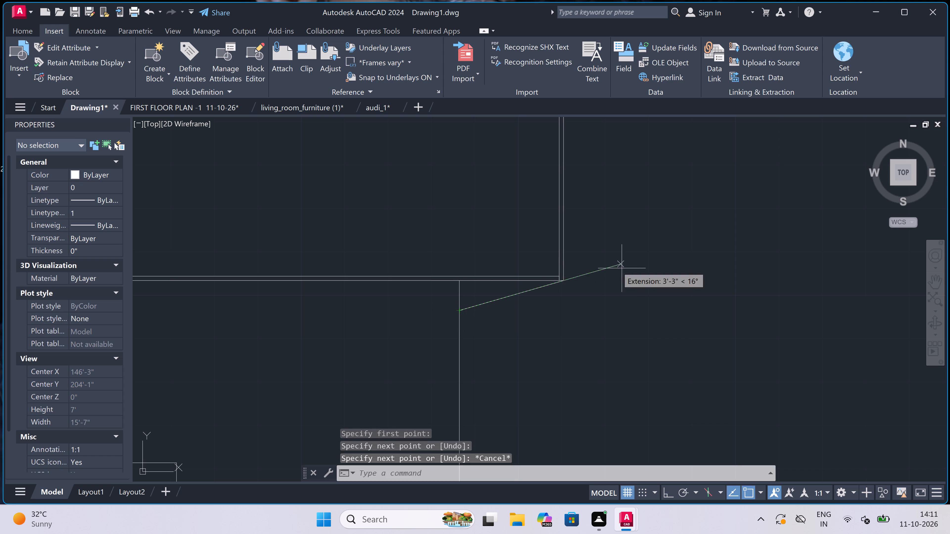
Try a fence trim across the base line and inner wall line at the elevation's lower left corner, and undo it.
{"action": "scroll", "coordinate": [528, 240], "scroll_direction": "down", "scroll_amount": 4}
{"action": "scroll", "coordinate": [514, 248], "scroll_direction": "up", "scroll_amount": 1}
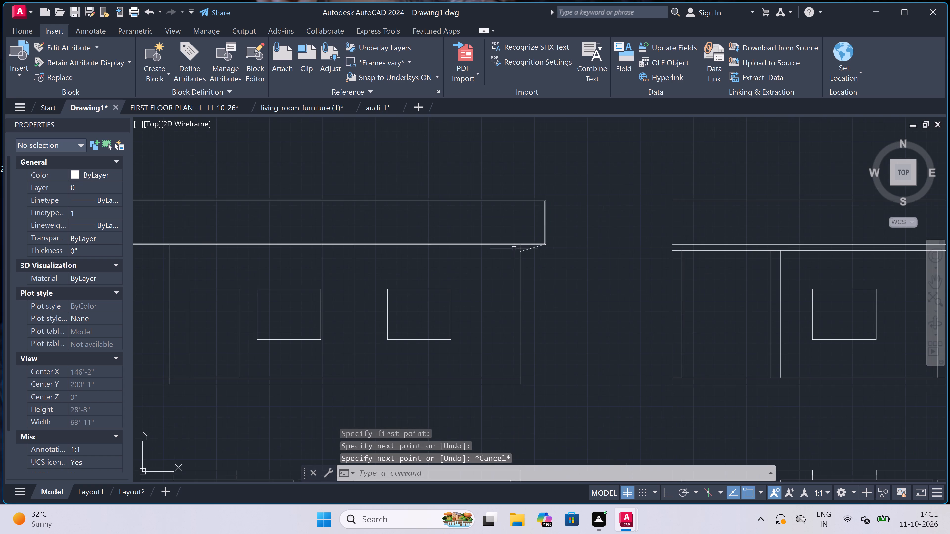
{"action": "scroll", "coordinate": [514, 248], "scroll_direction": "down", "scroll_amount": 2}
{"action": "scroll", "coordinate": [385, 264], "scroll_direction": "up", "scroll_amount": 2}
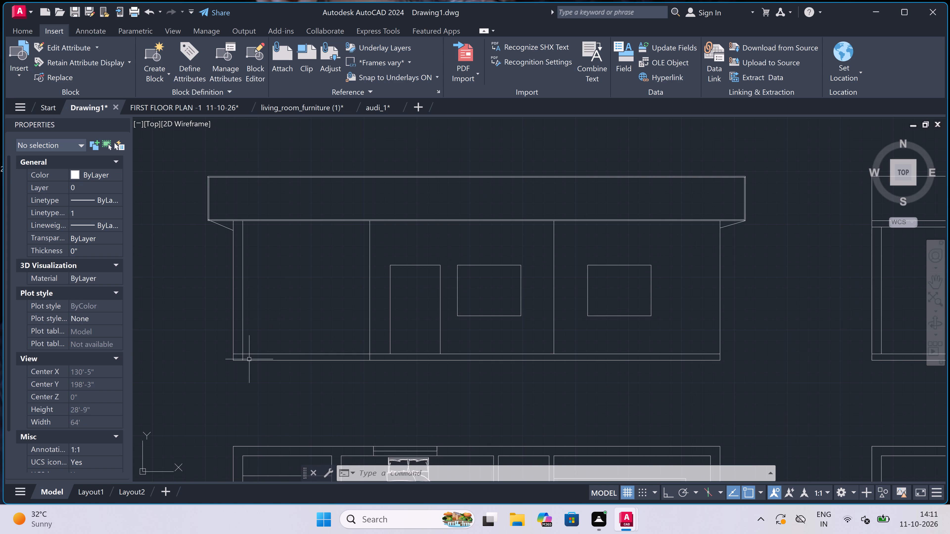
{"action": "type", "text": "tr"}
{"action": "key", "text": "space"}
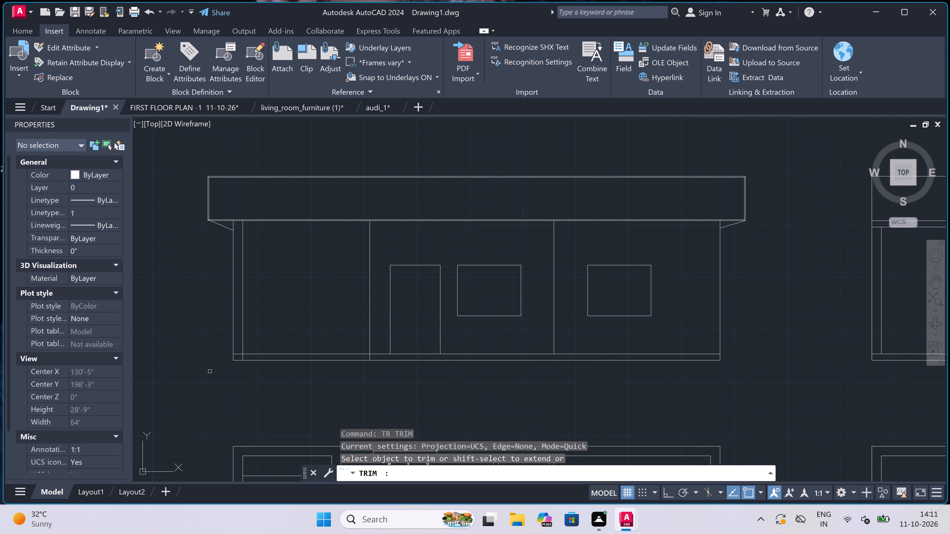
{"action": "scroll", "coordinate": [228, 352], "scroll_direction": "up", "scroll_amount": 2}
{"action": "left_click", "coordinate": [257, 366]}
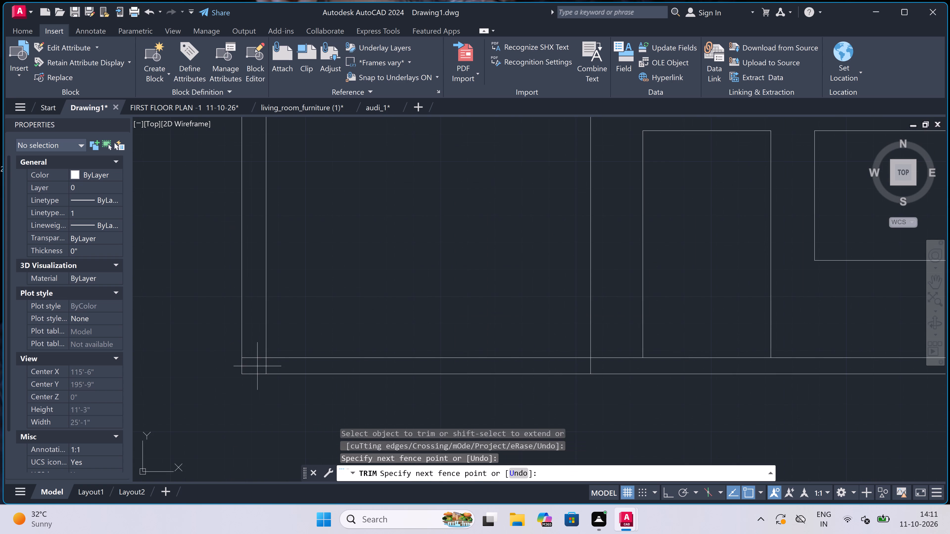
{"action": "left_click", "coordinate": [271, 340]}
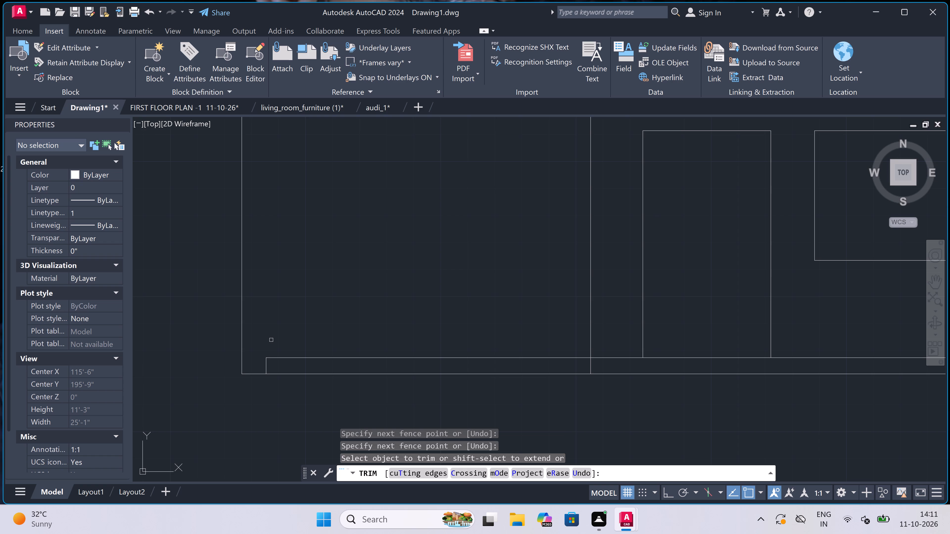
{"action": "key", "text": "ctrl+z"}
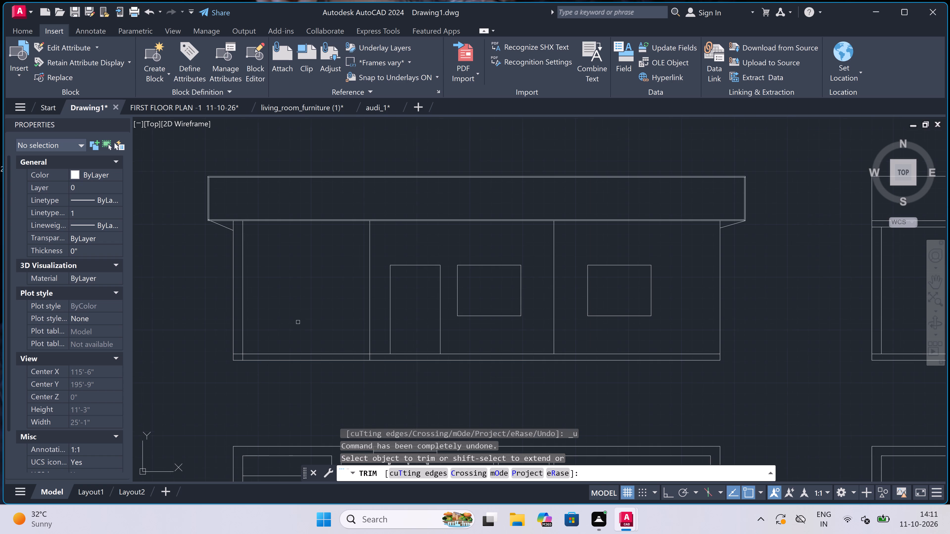
Trim the short piece of the upper base line between the elevation's two left wall lines.
{"action": "scroll", "coordinate": [234, 356], "scroll_direction": "up", "scroll_amount": 3}
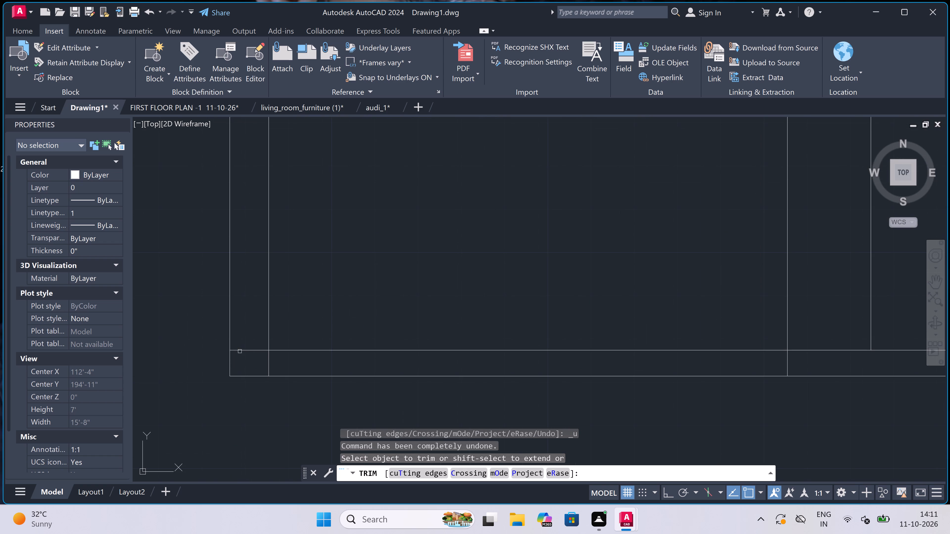
{"action": "left_click", "coordinate": [242, 350]}
{"action": "scroll", "coordinate": [292, 329], "scroll_direction": "down", "scroll_amount": 4}
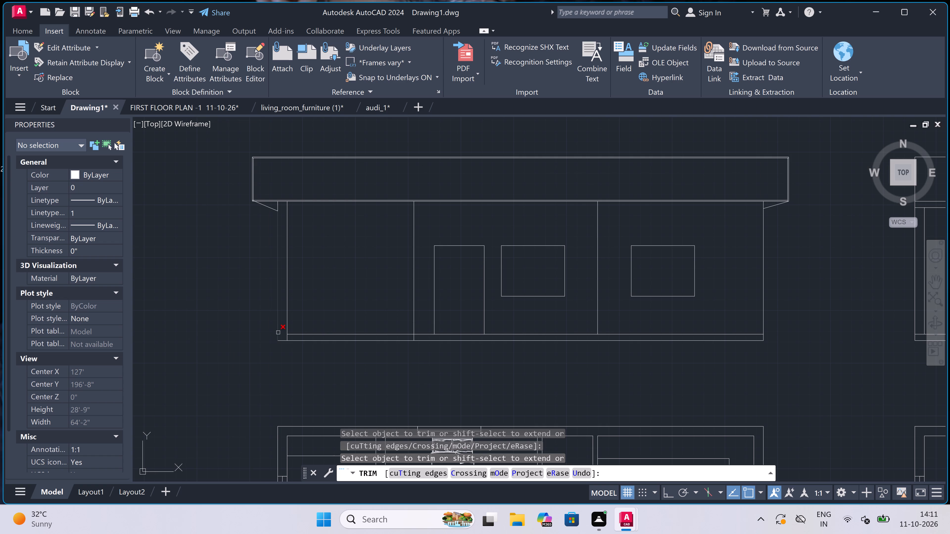
{"action": "key", "text": "Escape"}
Draw an inner rectangle slightly inset from all sides of the door opening in the front elevation.
{"action": "scroll", "coordinate": [280, 333], "scroll_direction": "down", "scroll_amount": 3}
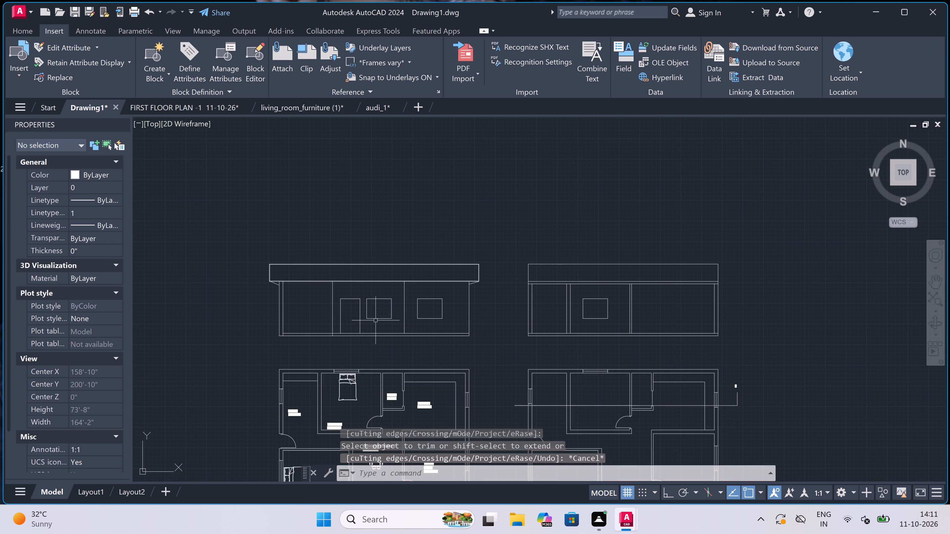
{"action": "type", "text": "rec"}
{"action": "key", "text": "space"}
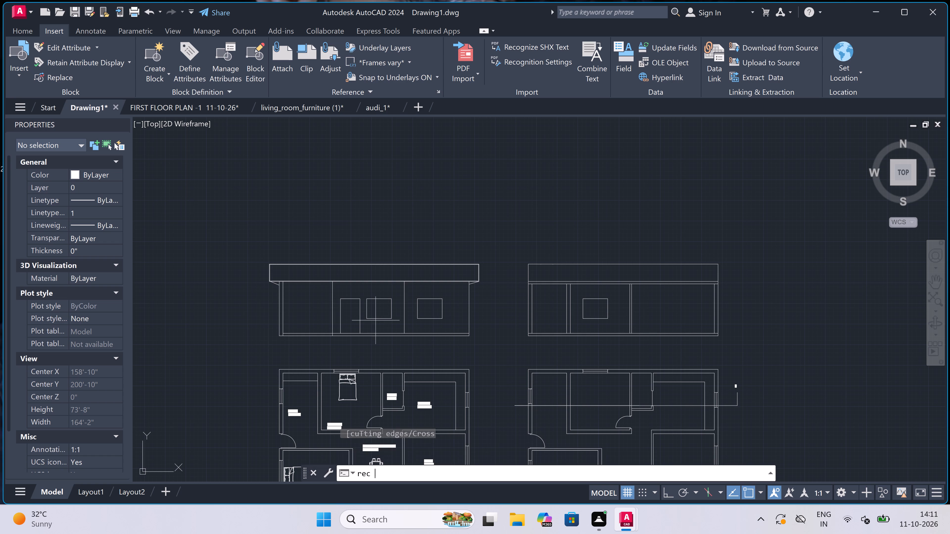
{"action": "scroll", "coordinate": [345, 303], "scroll_direction": "up", "scroll_amount": 4}
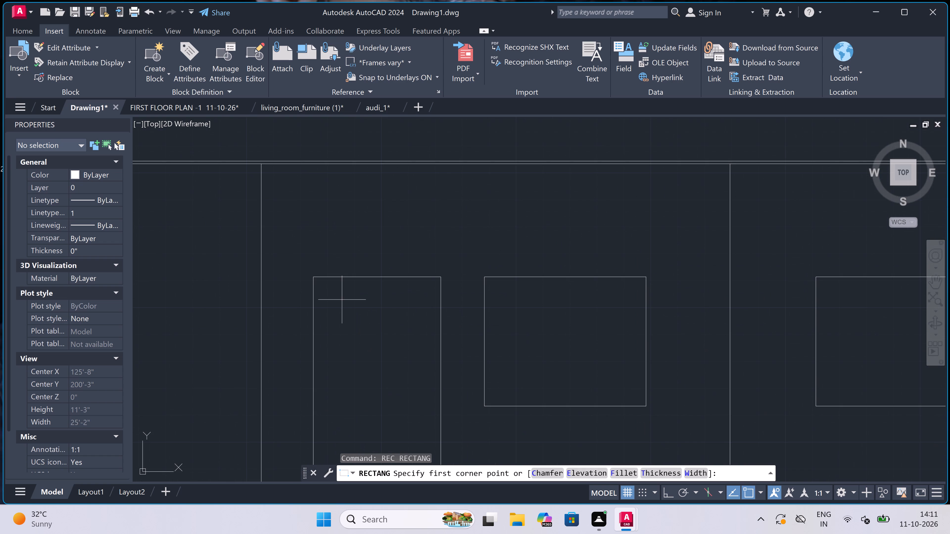
{"action": "scroll", "coordinate": [318, 285], "scroll_direction": "up", "scroll_amount": 2}
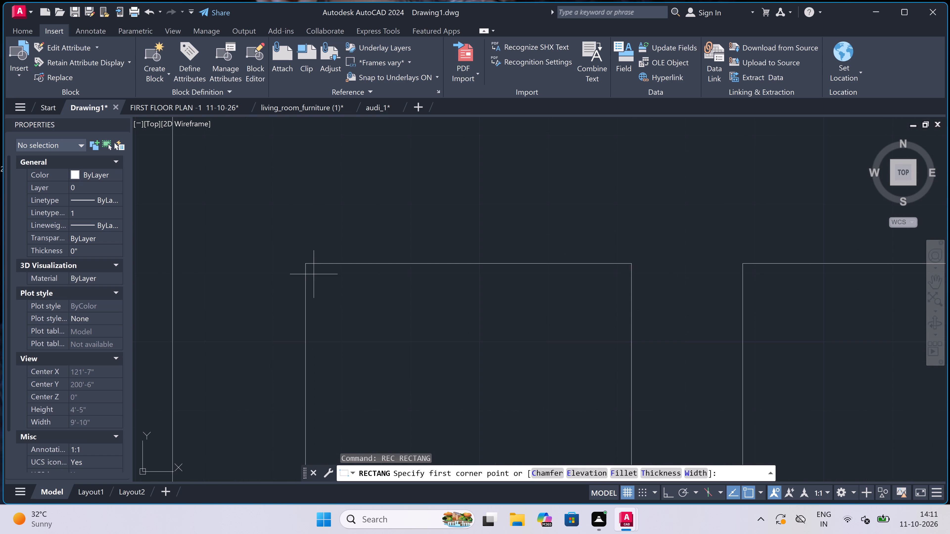
{"action": "left_click_drag", "start_coordinate": [314, 274], "coordinate": [316, 278]}
{"action": "scroll", "coordinate": [384, 336], "scroll_direction": "down", "scroll_amount": 4}
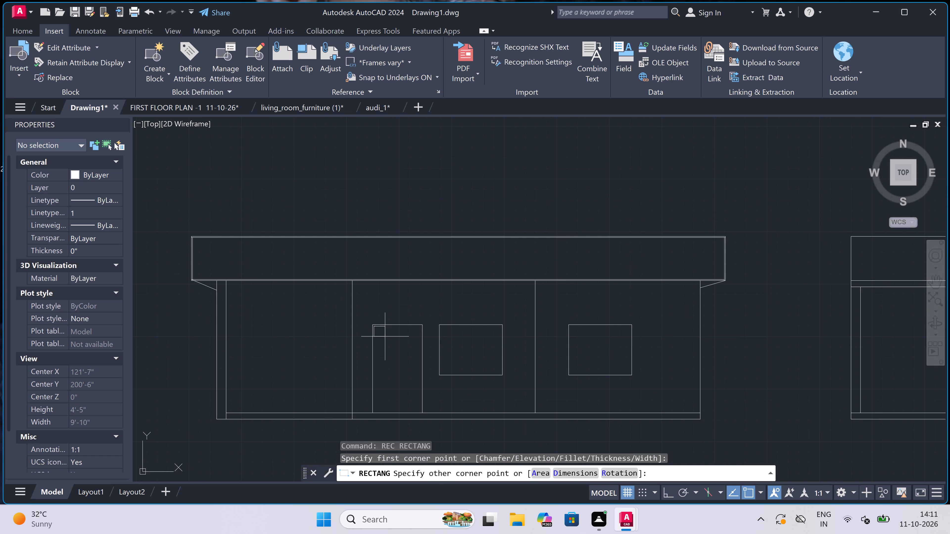
{"action": "scroll", "coordinate": [429, 419], "scroll_direction": "up", "scroll_amount": 2}
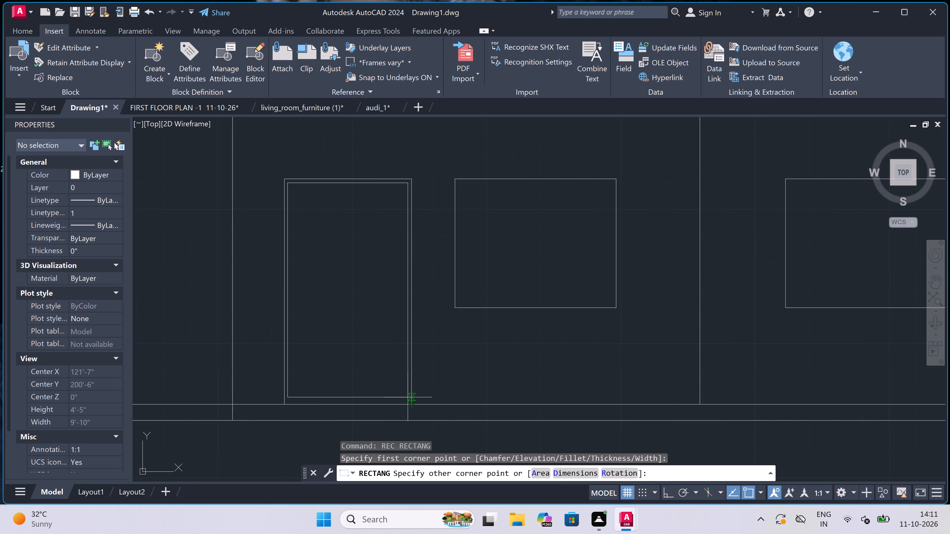
{"action": "scroll", "coordinate": [408, 397], "scroll_direction": "up", "scroll_amount": 3}
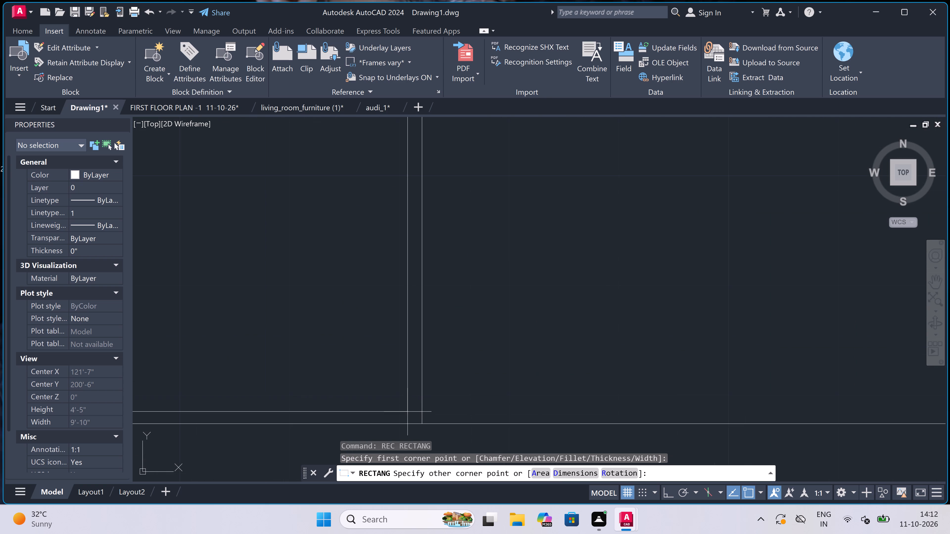
{"action": "left_click", "coordinate": [409, 412]}
Draw a vertical centre line from the midpoint of the door's inner rectangle top edge to its bottom edge, with ortho on.
{"action": "scroll", "coordinate": [399, 394], "scroll_direction": "down", "scroll_amount": 4}
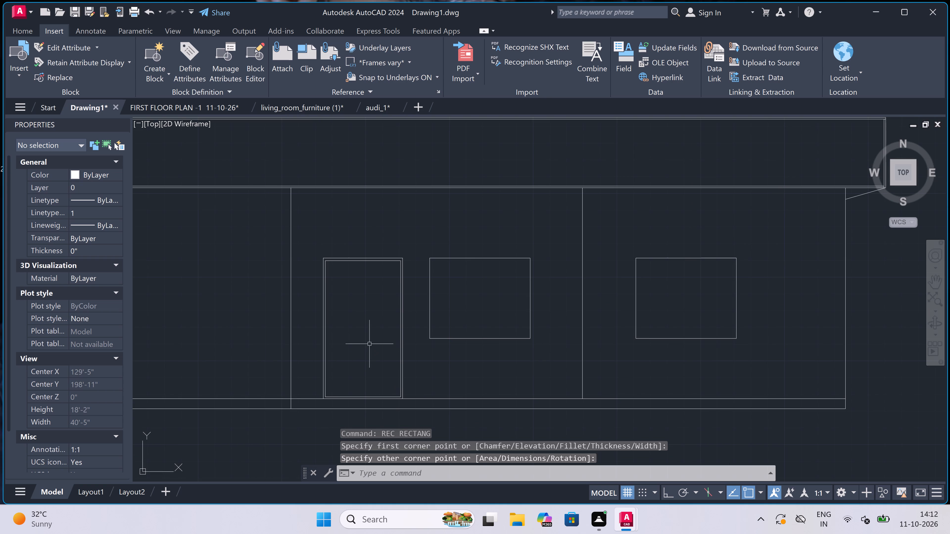
{"action": "key", "text": "l"}
{"action": "key", "text": "space"}
{"action": "left_click_drag", "start_coordinate": [364, 265], "coordinate": [366, 272]}
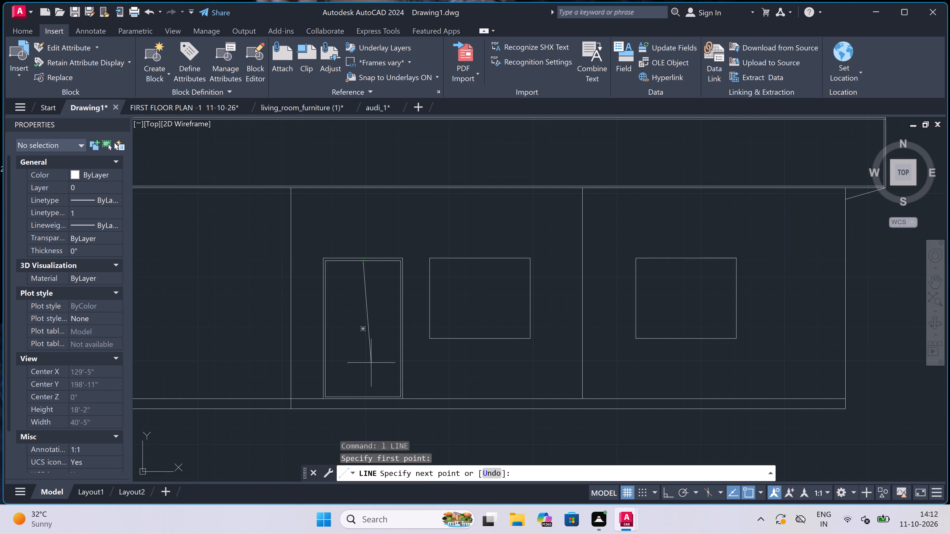
{"action": "key", "text": "F8"}
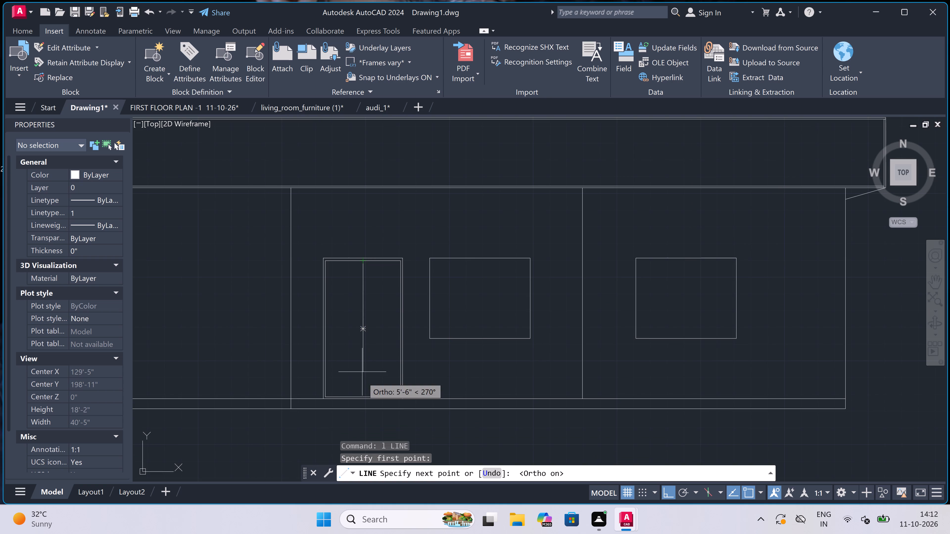
{"action": "scroll", "coordinate": [366, 391], "scroll_direction": "up", "scroll_amount": 2}
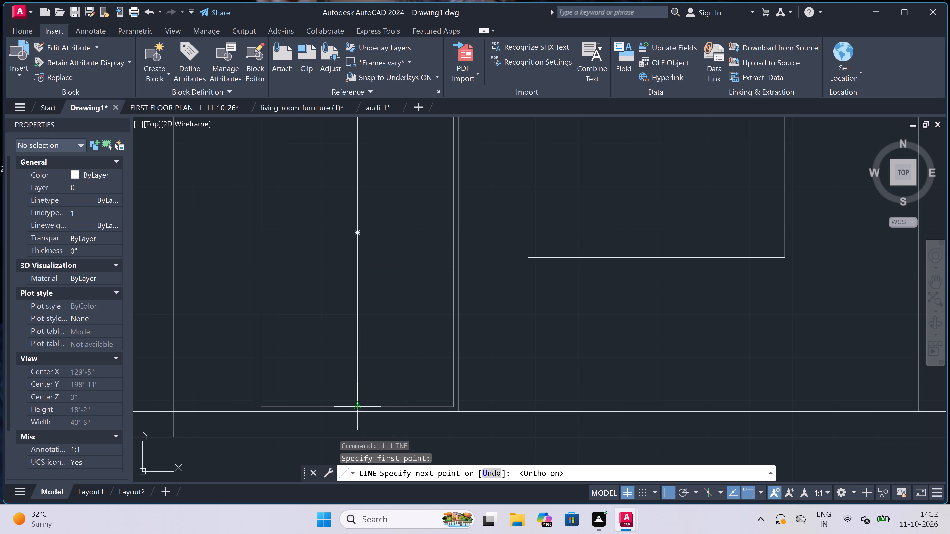
{"action": "left_click", "coordinate": [361, 408]}
{"action": "key", "text": "Escape"}
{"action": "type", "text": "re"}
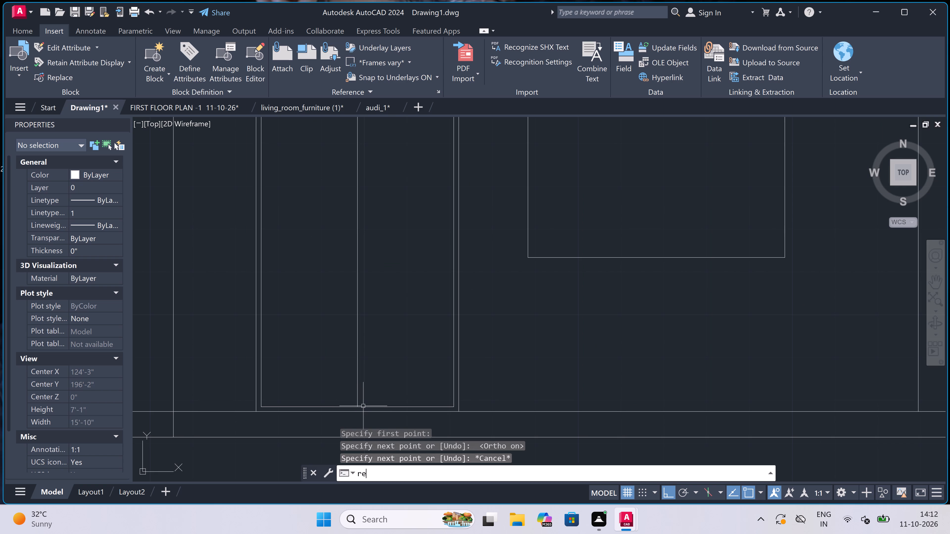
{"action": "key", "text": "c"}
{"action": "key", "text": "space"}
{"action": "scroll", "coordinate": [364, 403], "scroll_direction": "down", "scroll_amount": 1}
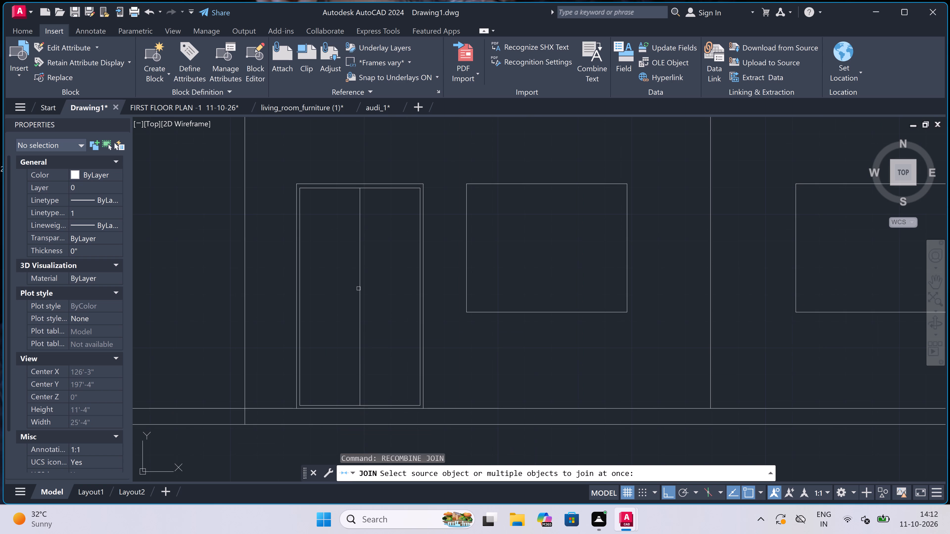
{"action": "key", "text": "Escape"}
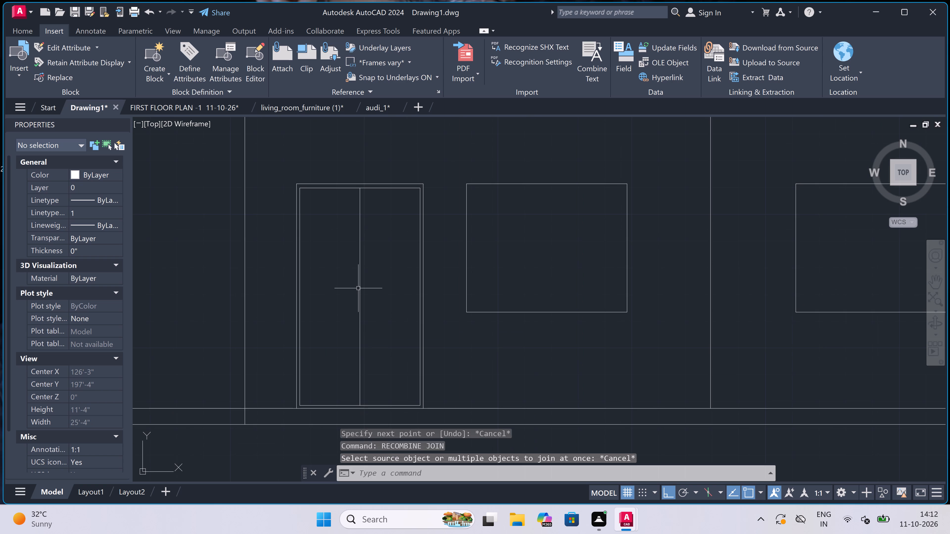
Draw a small, flat horizontal rectangle as the handle on the door's right leaf, just beside the centre line in the front elevation.
{"action": "type", "text": "rec"}
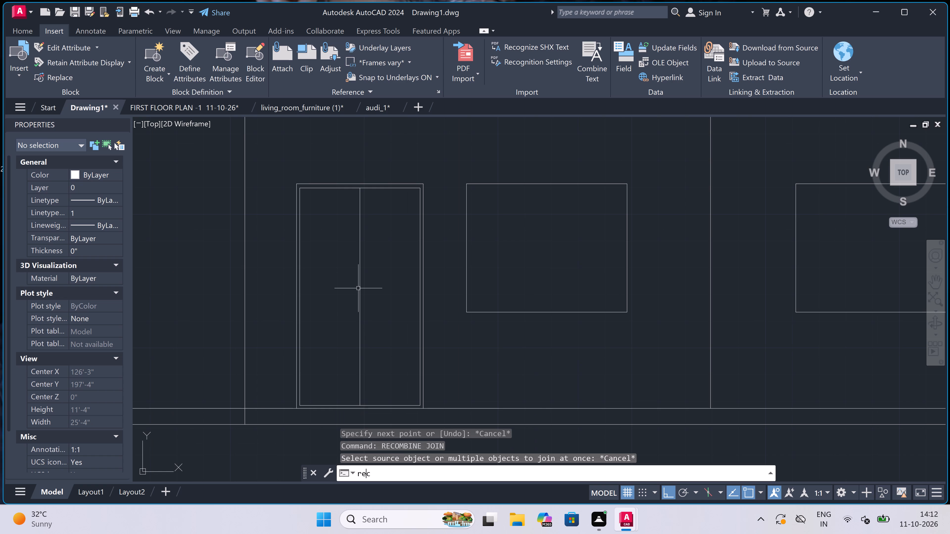
{"action": "key", "text": "space"}
{"action": "scroll", "coordinate": [365, 294], "scroll_direction": "up", "scroll_amount": 1}
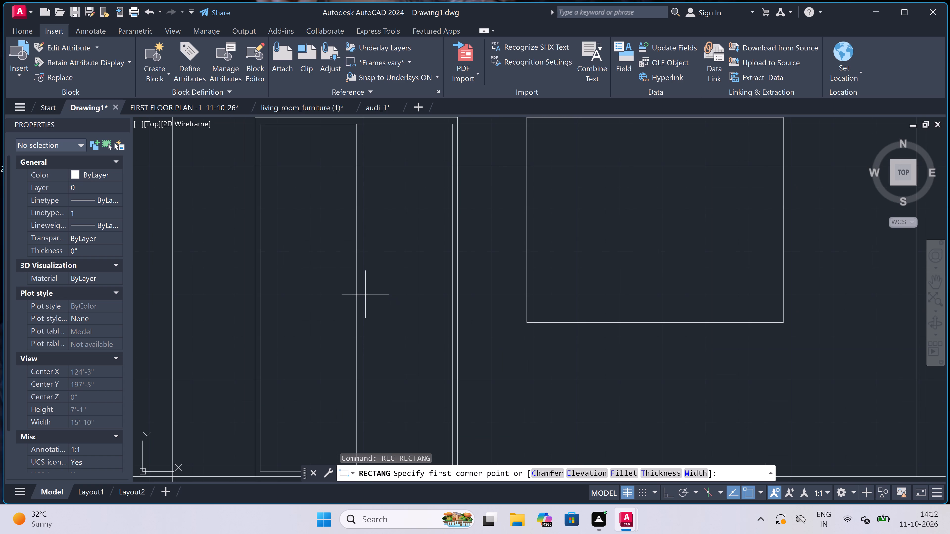
{"action": "left_click", "coordinate": [364, 298]}
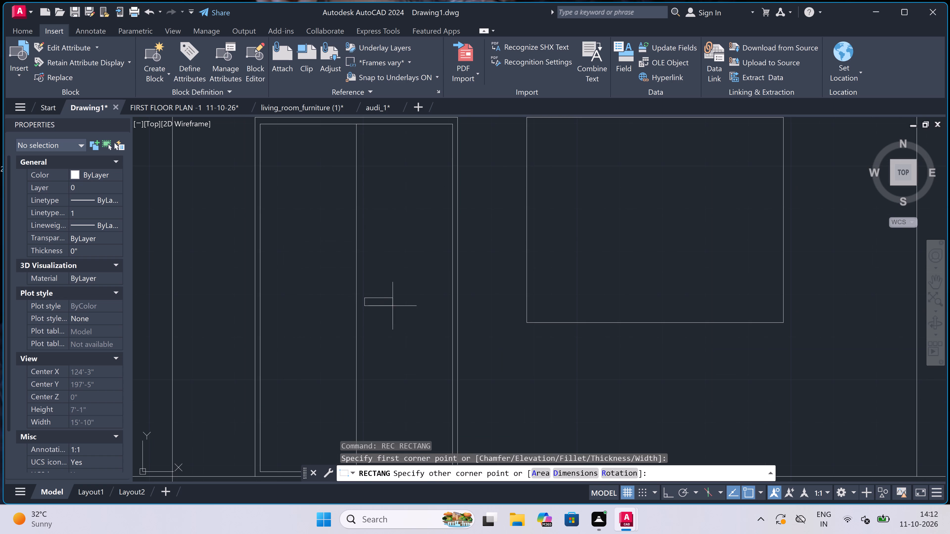
{"action": "left_click", "coordinate": [393, 304]}
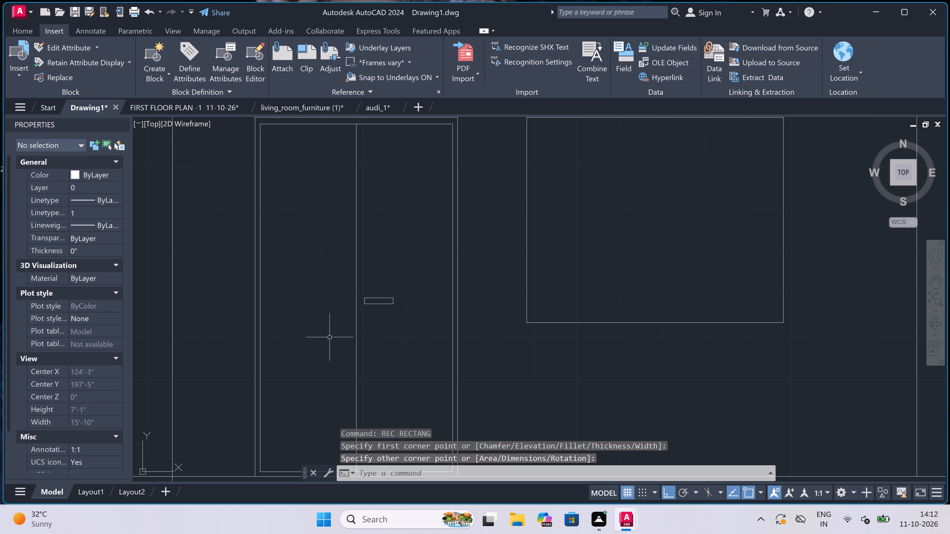
Copy the door handle rectangle about 10" horizontally to the left, onto the left leaf across the centre line.
{"action": "scroll", "coordinate": [329, 335], "scroll_direction": "down", "scroll_amount": 1}
{"action": "scroll", "coordinate": [333, 316], "scroll_direction": "up", "scroll_amount": 2}
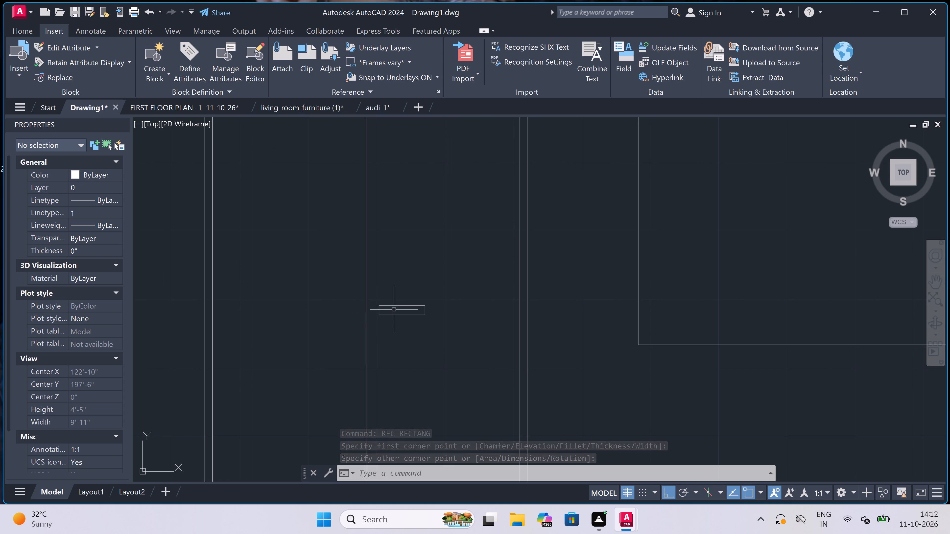
{"action": "left_click", "coordinate": [400, 302]}
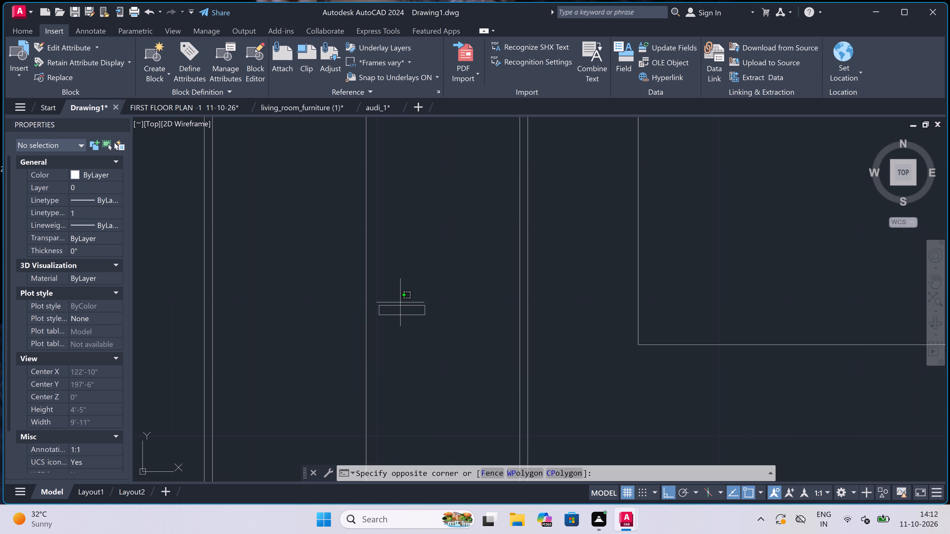
{"action": "left_click", "coordinate": [398, 318]}
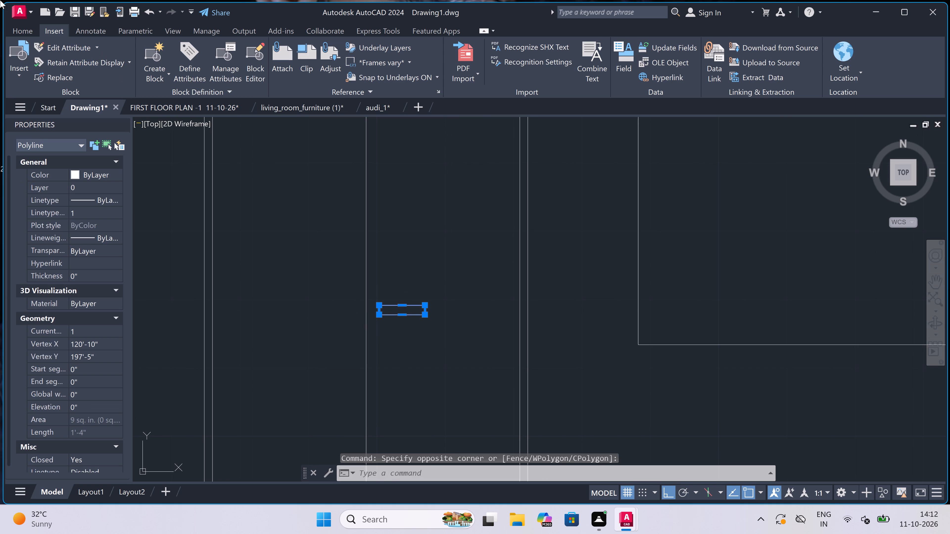
{"action": "left_click", "coordinate": [19, 29]}
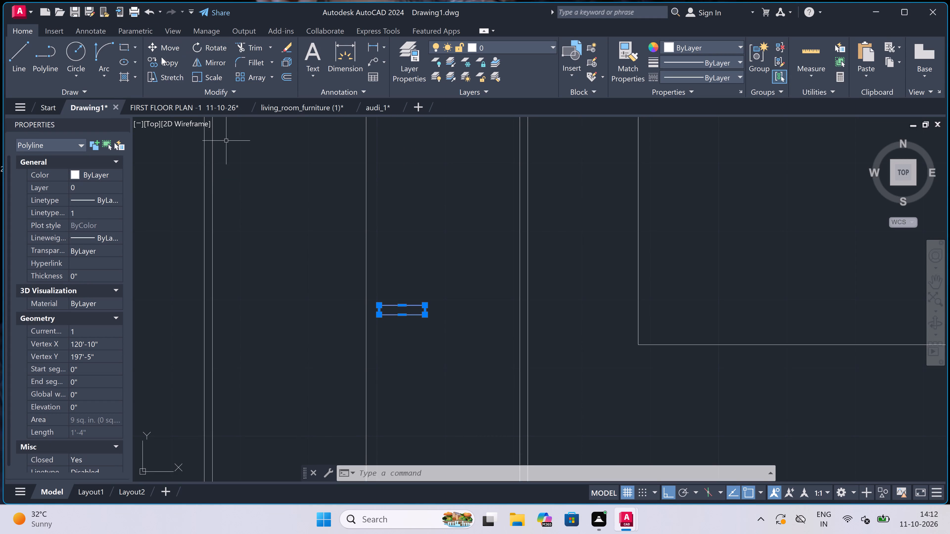
{"action": "left_click", "coordinate": [168, 62]}
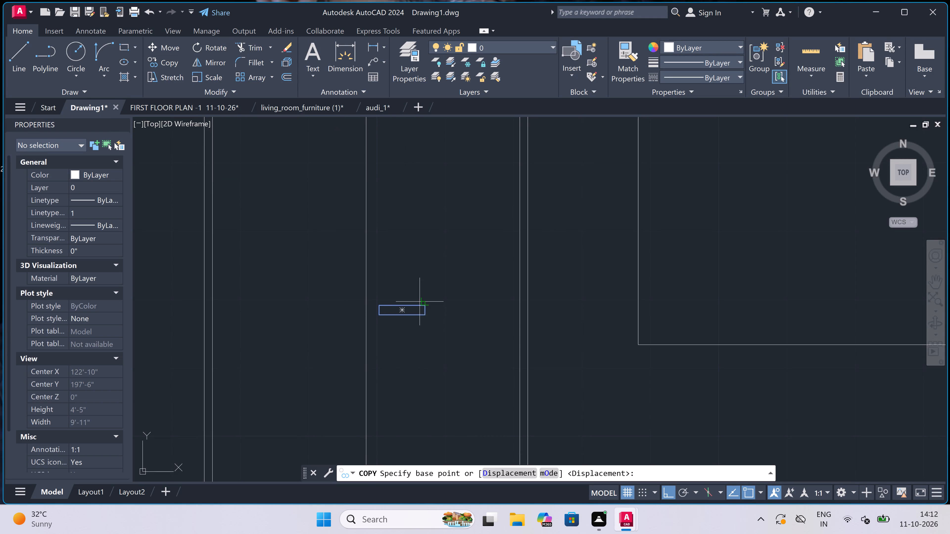
{"action": "left_click", "coordinate": [426, 304]}
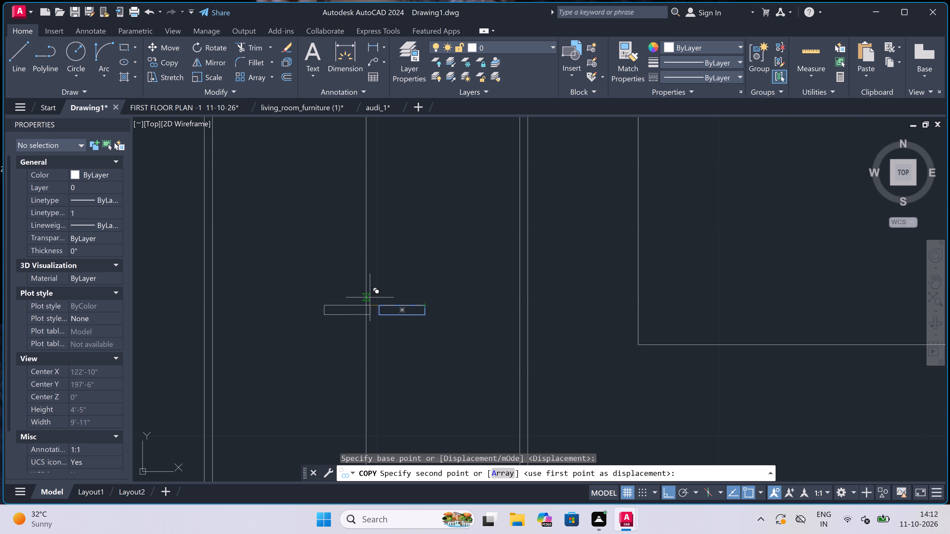
{"action": "scroll", "coordinate": [363, 311], "scroll_direction": "up", "scroll_amount": 3}
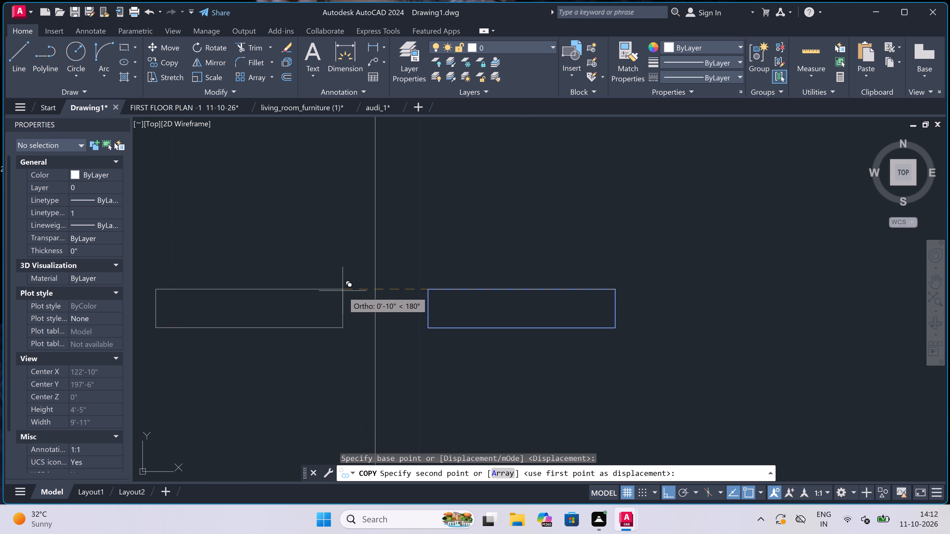
{"action": "left_click", "coordinate": [334, 287]}
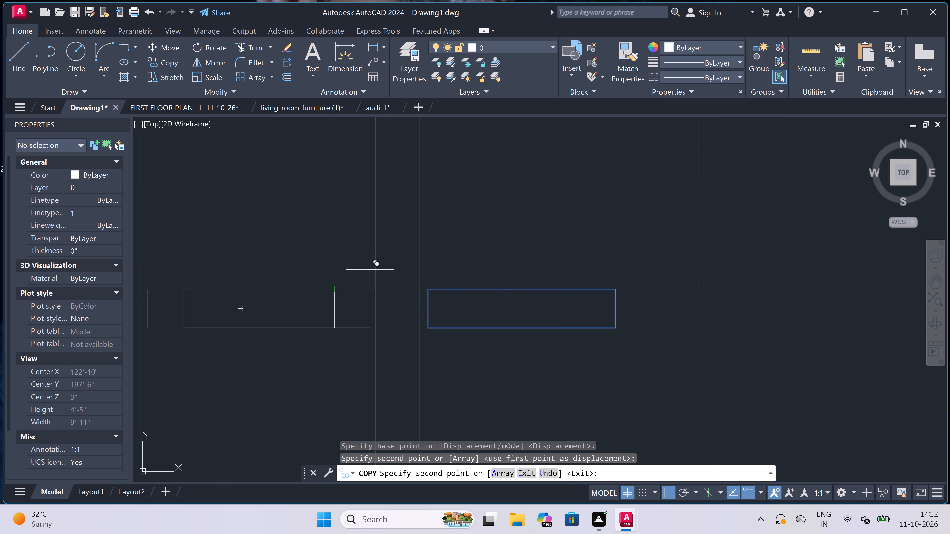
{"action": "key", "text": "Escape"}
Draw an inner frame rectangle slightly inset from all sides of the window next to the door in the front elevation.
{"action": "scroll", "coordinate": [426, 245], "scroll_direction": "down", "scroll_amount": 4}
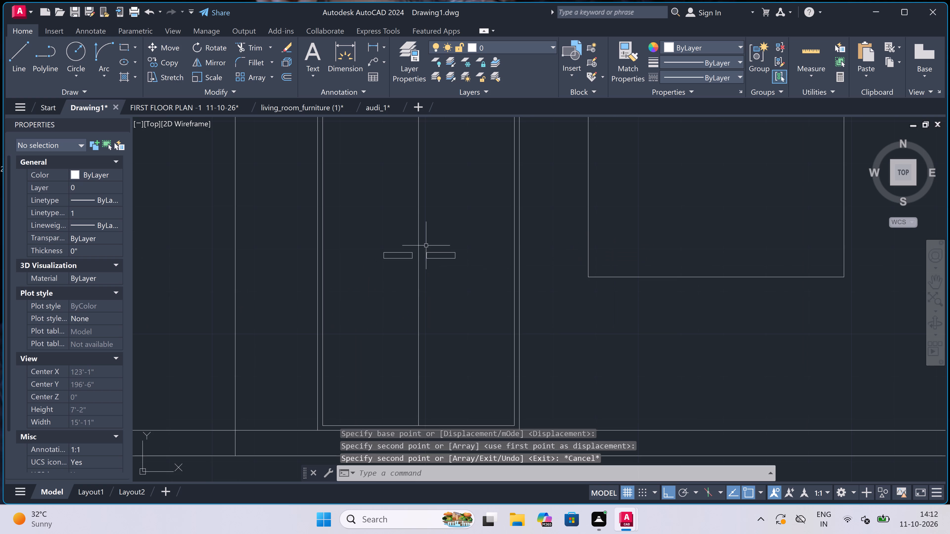
{"action": "scroll", "coordinate": [426, 245], "scroll_direction": "down", "scroll_amount": 3}
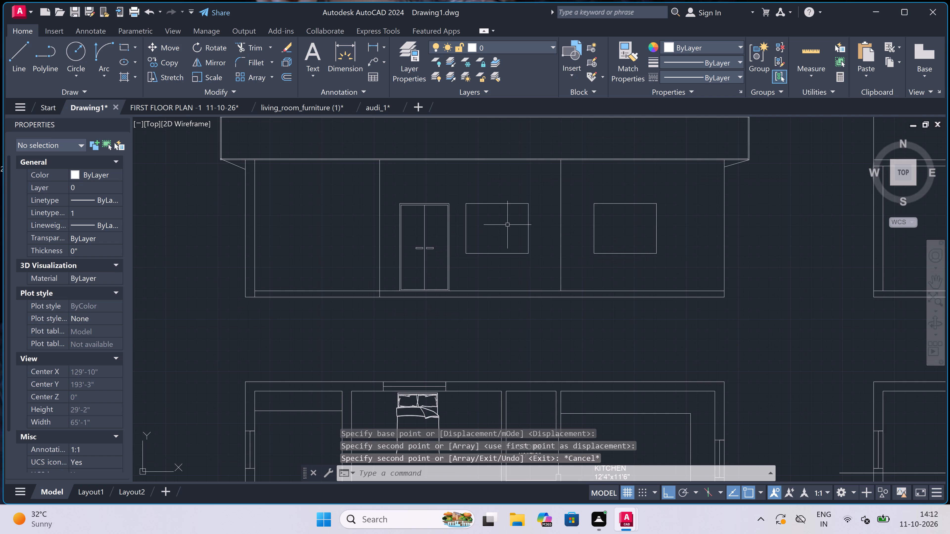
{"action": "key", "text": "r"}
{"action": "key", "text": "e"}
{"action": "key", "text": "c"}
{"action": "key", "text": "space"}
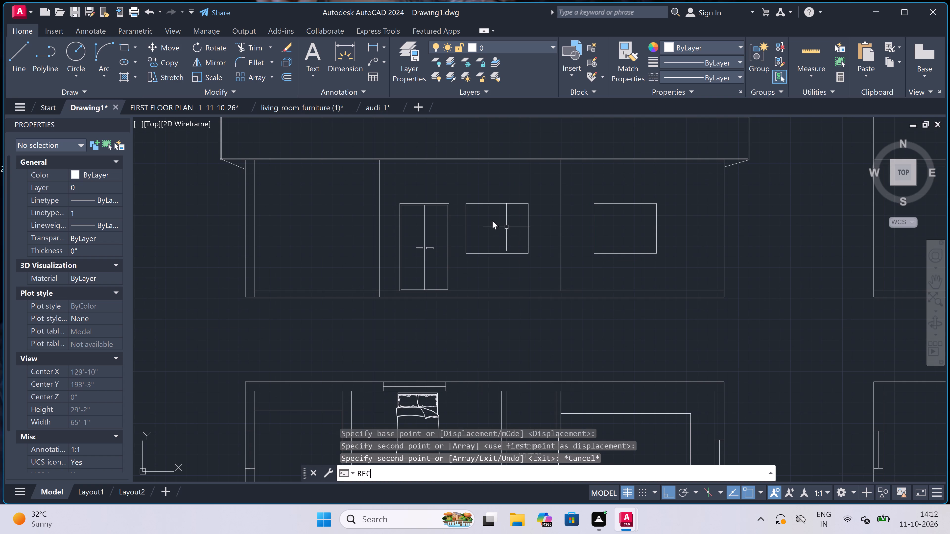
{"action": "scroll", "coordinate": [469, 209], "scroll_direction": "up", "scroll_amount": 3}
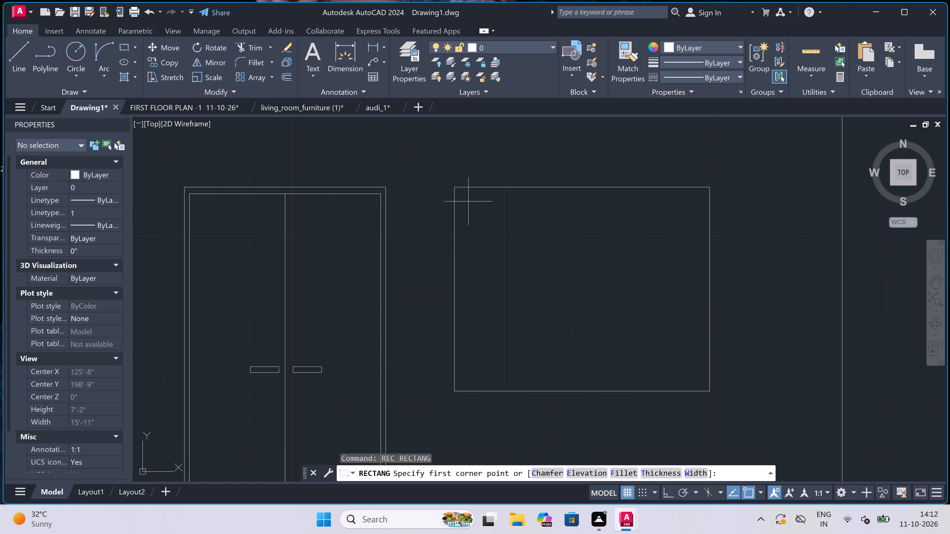
{"action": "scroll", "coordinate": [466, 197], "scroll_direction": "up", "scroll_amount": 2}
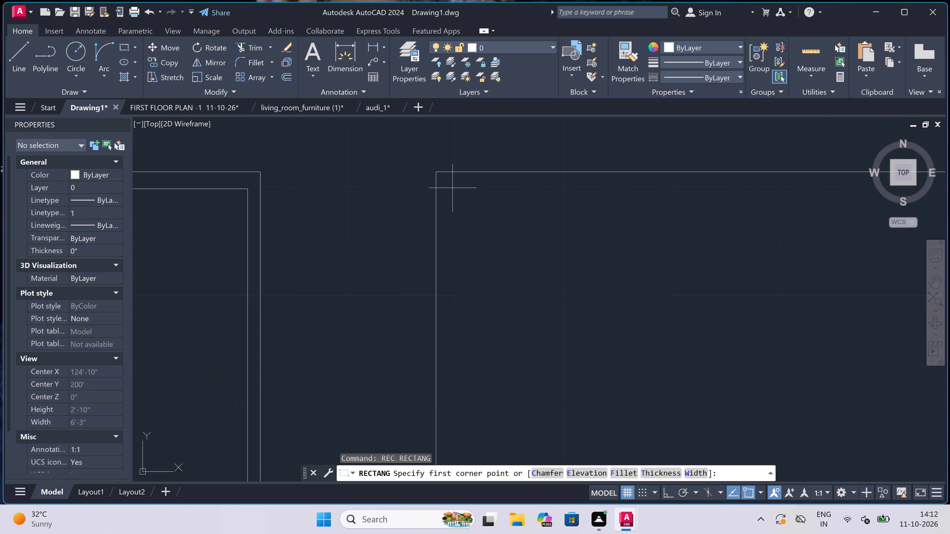
{"action": "left_click", "coordinate": [451, 188]}
{"action": "scroll", "coordinate": [451, 188], "scroll_direction": "down", "scroll_amount": 3}
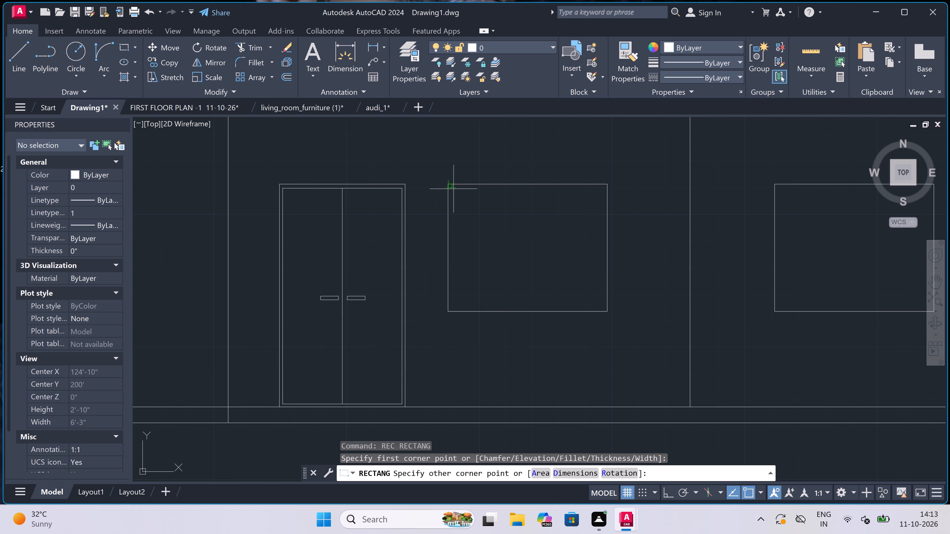
{"action": "scroll", "coordinate": [605, 273], "scroll_direction": "up", "scroll_amount": 1}
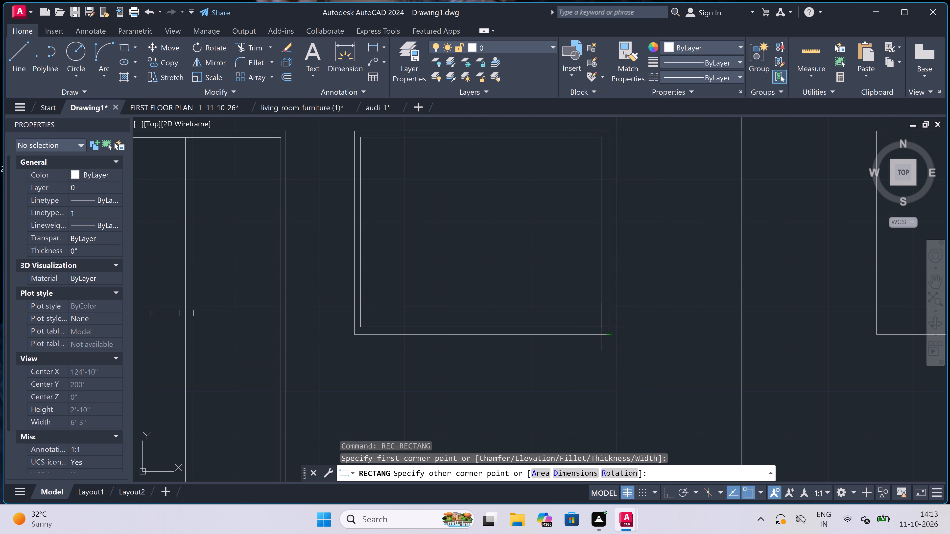
{"action": "left_click", "coordinate": [602, 327]}
Draw an inner frame rectangle slightly inset from all sides of the front elevation's right-hand window.
{"action": "scroll", "coordinate": [408, 300], "scroll_direction": "down", "scroll_amount": 5}
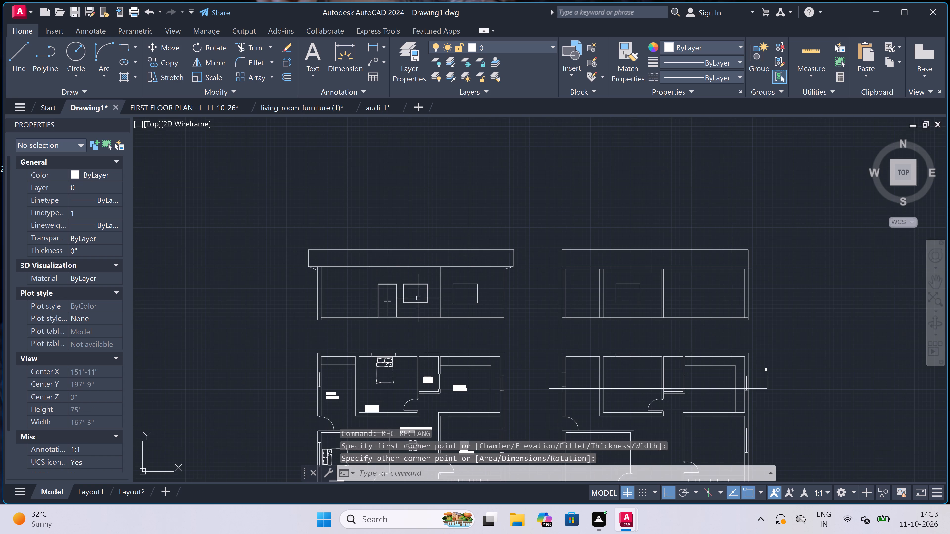
{"action": "key", "text": "space"}
{"action": "scroll", "coordinate": [486, 295], "scroll_direction": "up", "scroll_amount": 3}
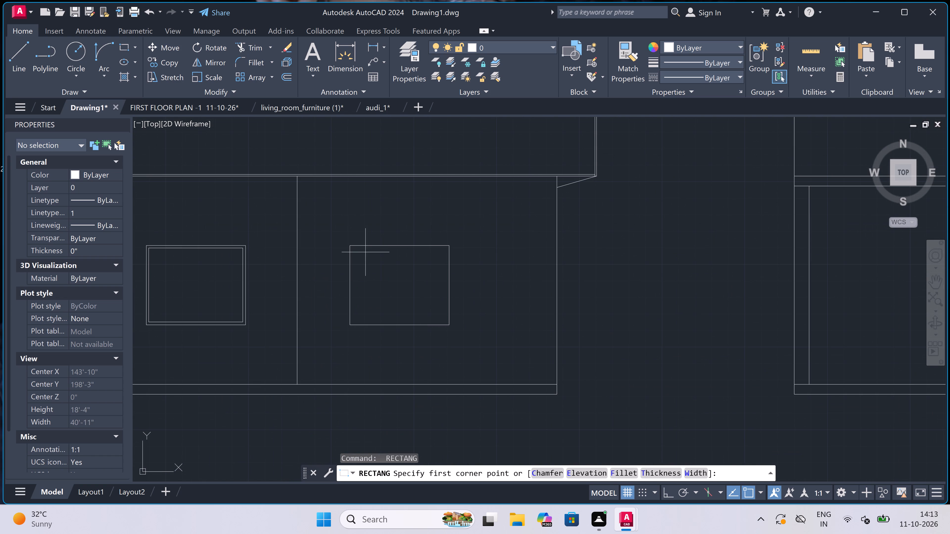
{"action": "scroll", "coordinate": [358, 252], "scroll_direction": "up", "scroll_amount": 3}
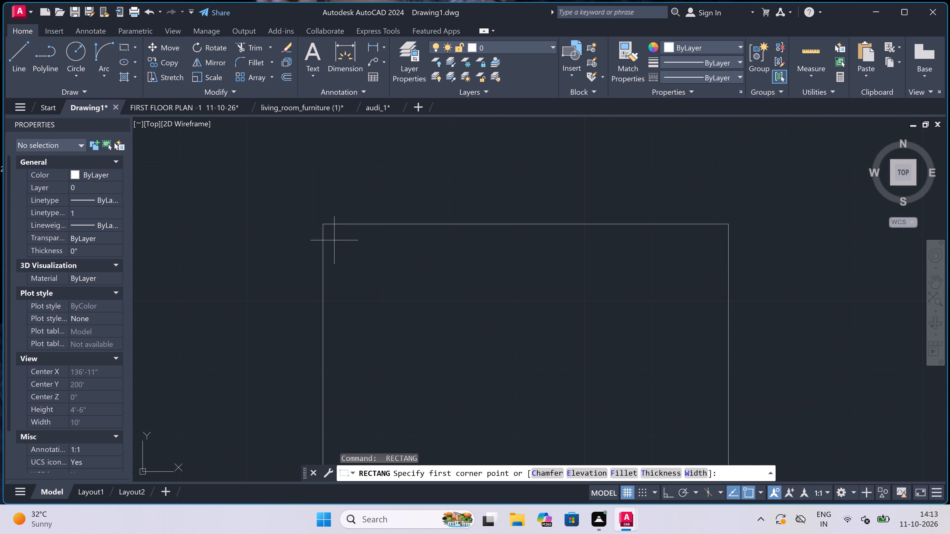
{"action": "left_click", "coordinate": [334, 235]}
{"action": "scroll", "coordinate": [354, 251], "scroll_direction": "down", "scroll_amount": 2}
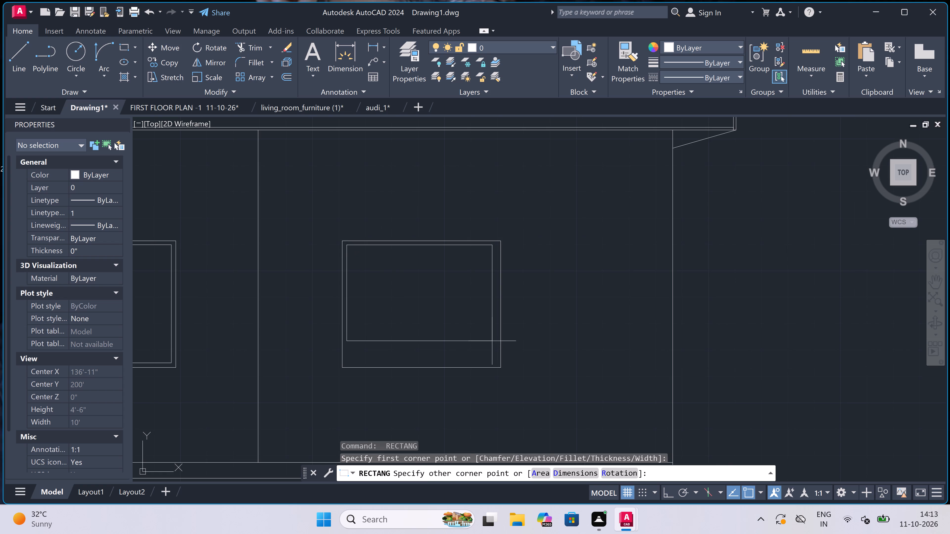
{"action": "scroll", "coordinate": [497, 358], "scroll_direction": "up", "scroll_amount": 1}
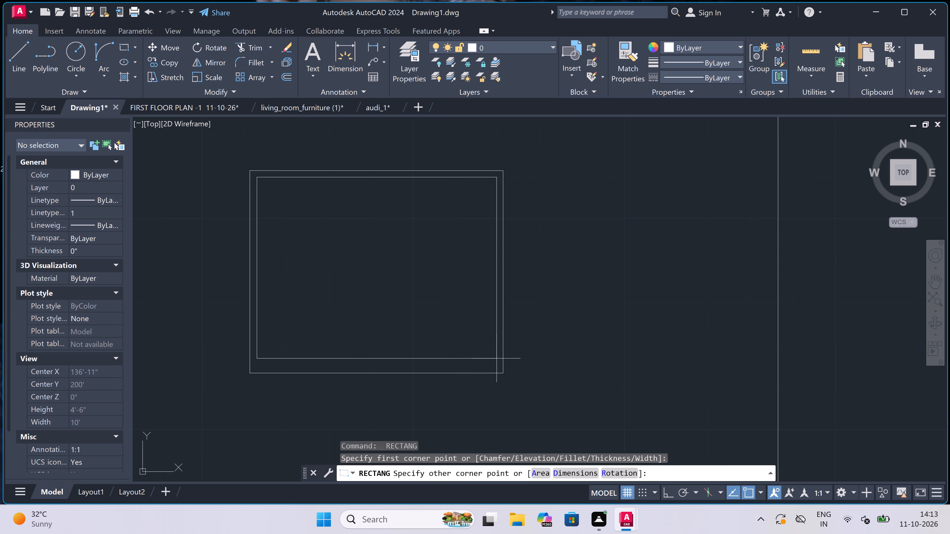
{"action": "scroll", "coordinate": [497, 366], "scroll_direction": "up", "scroll_amount": 1}
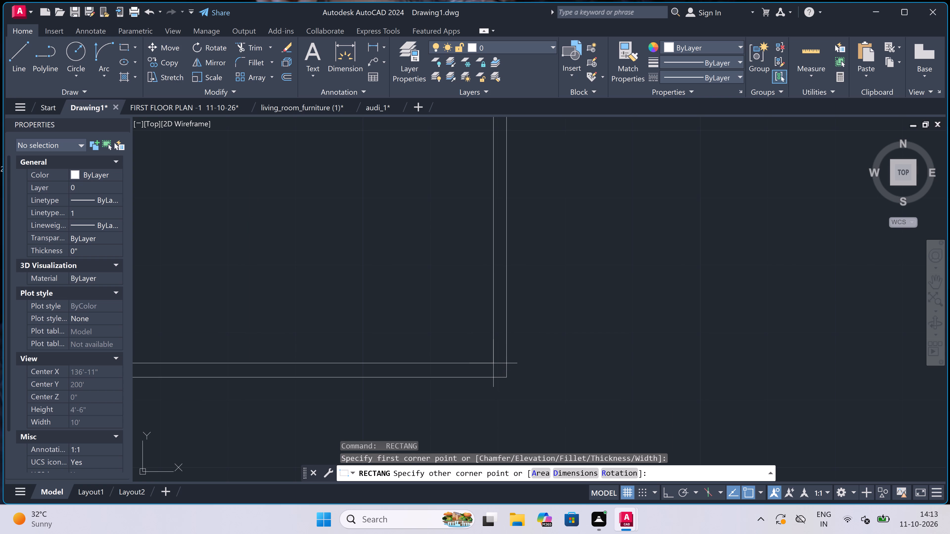
{"action": "left_click", "coordinate": [493, 363]}
Draw a vertical line between the inner frame's top and bottom edges in the right-hand window, roughly a quarter in from its left side.
{"action": "scroll", "coordinate": [493, 363], "scroll_direction": "down", "scroll_amount": 3}
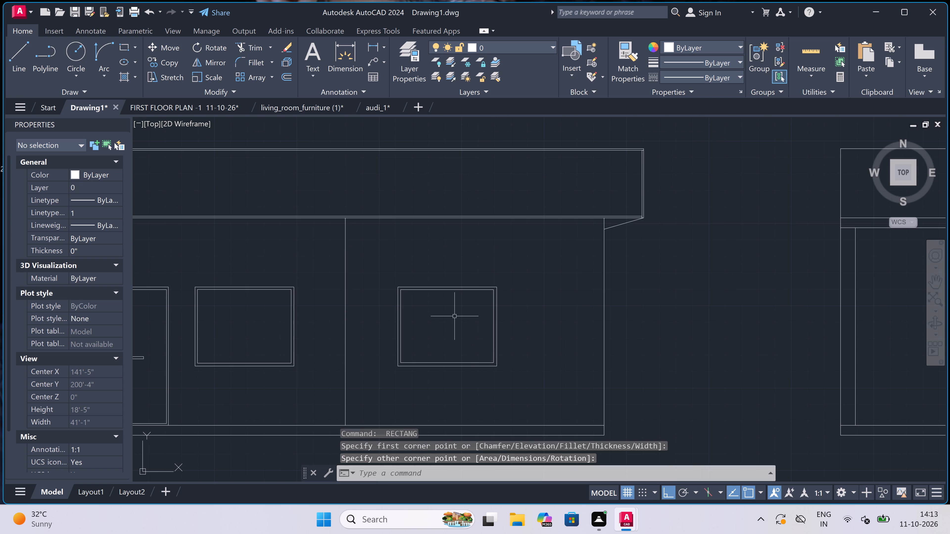
{"action": "key", "text": "l"}
{"action": "key", "text": "space"}
{"action": "scroll", "coordinate": [413, 295], "scroll_direction": "up", "scroll_amount": 2}
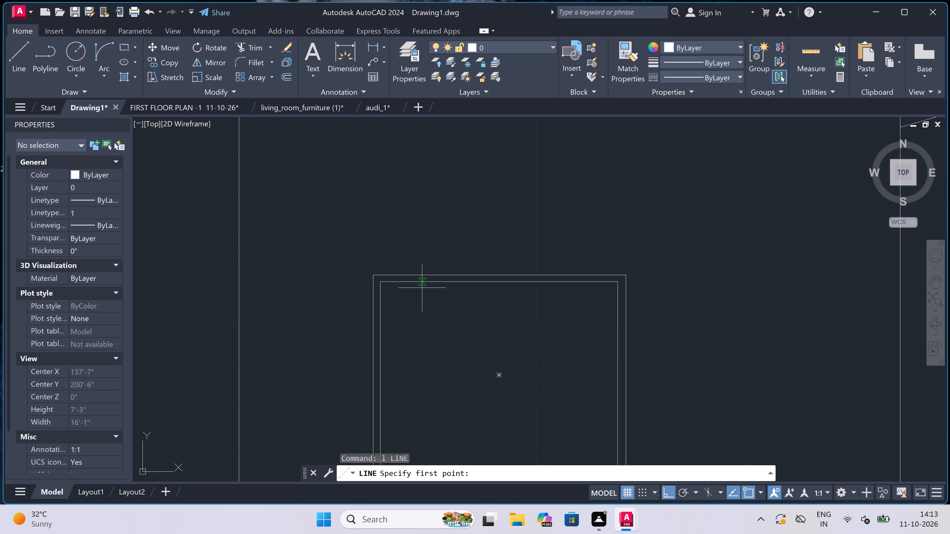
{"action": "left_click", "coordinate": [430, 284]}
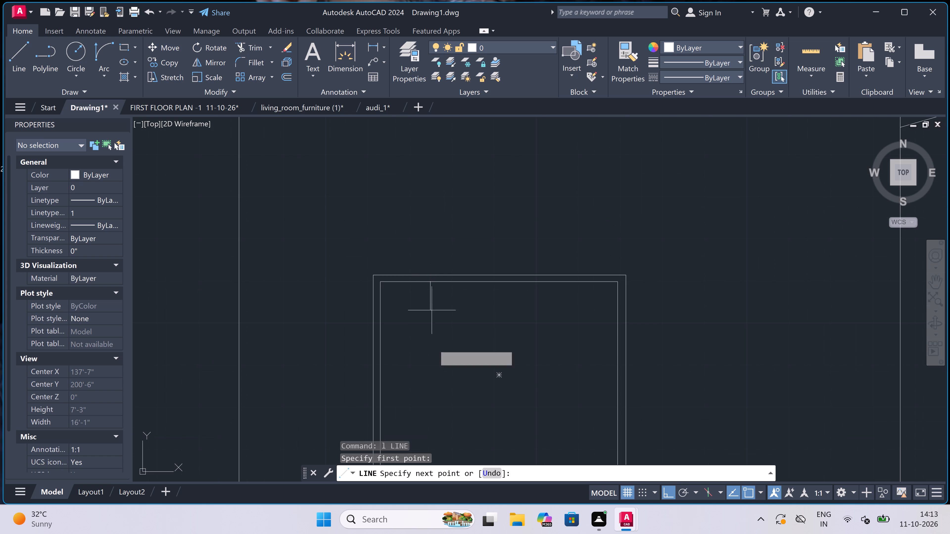
{"action": "scroll", "coordinate": [436, 367], "scroll_direction": "down", "scroll_amount": 2}
{"action": "scroll", "coordinate": [433, 408], "scroll_direction": "up", "scroll_amount": 1}
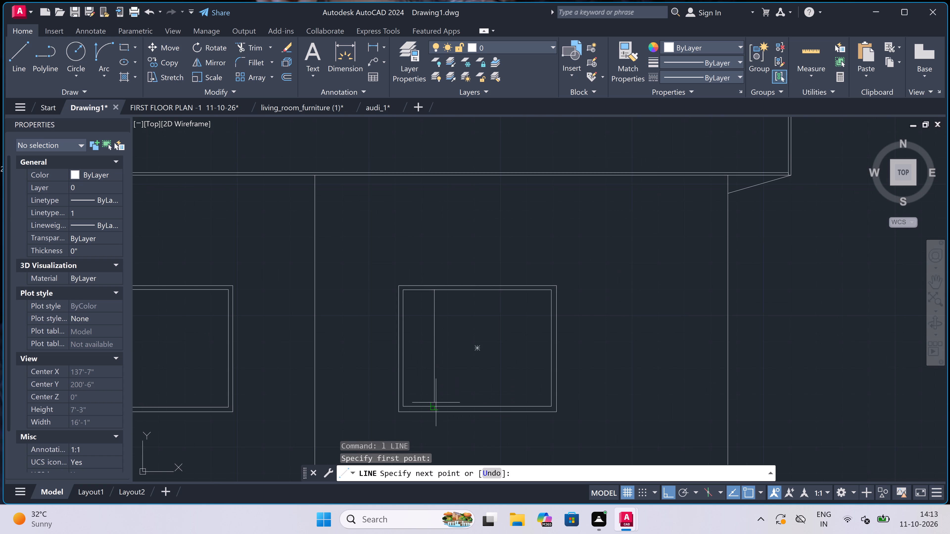
{"action": "left_click", "coordinate": [437, 403]}
{"action": "key", "text": "Escape"}
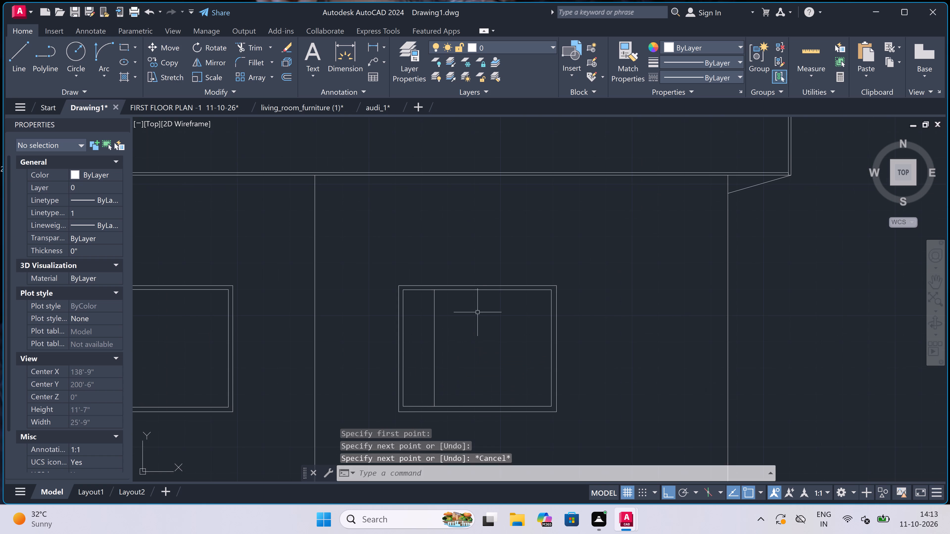
Draw two more full-height vertical lines in the right-hand window's inner frame, one at its midpoint and one about three quarters across.
{"action": "key", "text": "space"}
{"action": "left_click_drag", "start_coordinate": [478, 289], "coordinate": [478, 291]}
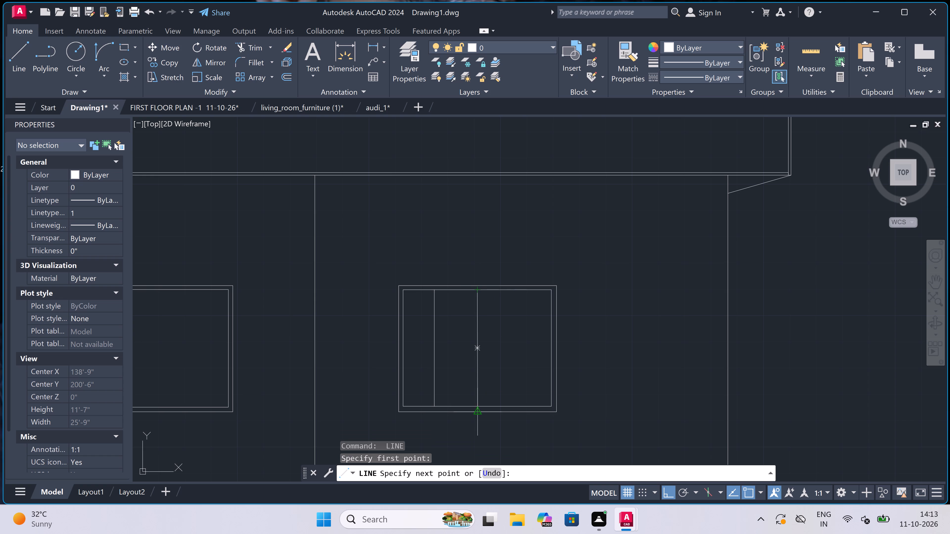
{"action": "left_click", "coordinate": [479, 405]}
{"action": "key", "text": "Escape"}
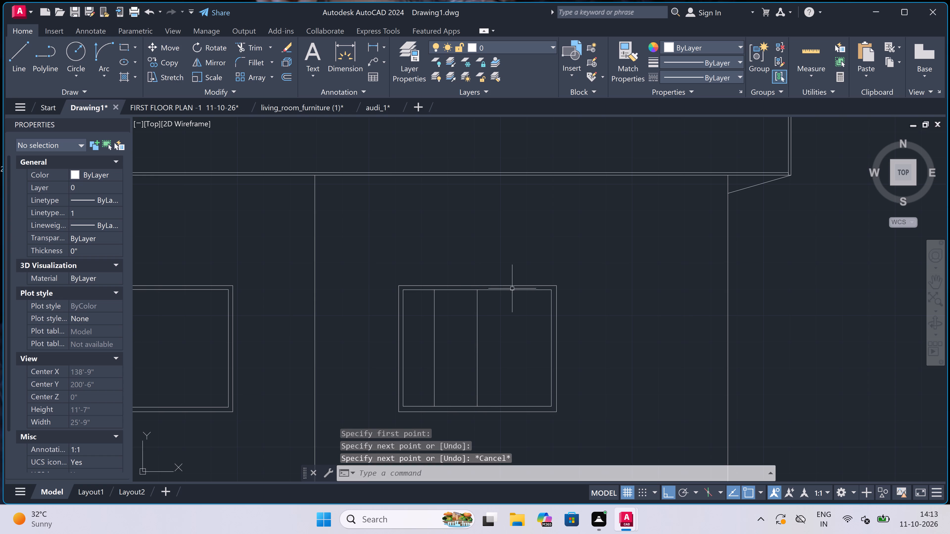
{"action": "key", "text": "space"}
{"action": "left_click", "coordinate": [515, 290]}
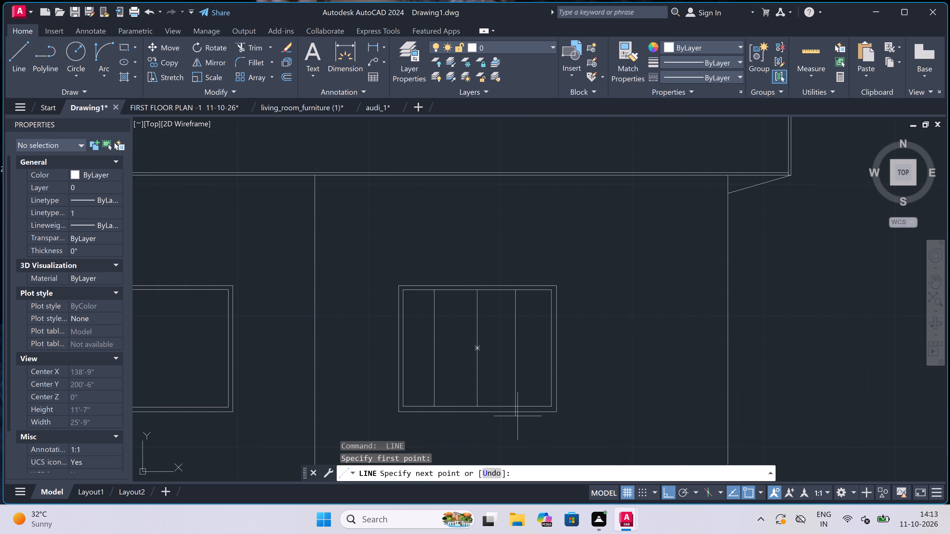
{"action": "left_click", "coordinate": [517, 406]}
{"action": "key", "text": "Escape"}
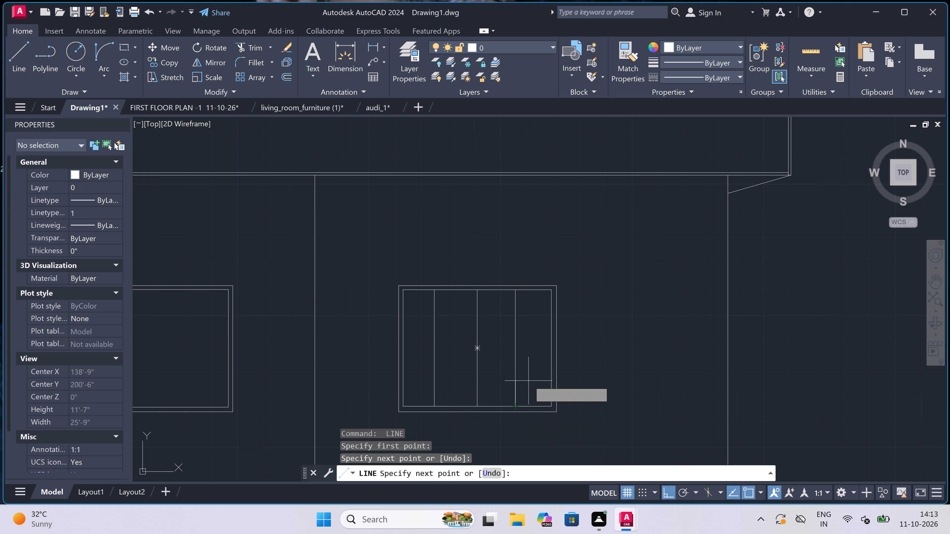
Copy the three vertical divider lines from the front elevation's right-hand window into the inner frame of the window next to the door.
{"action": "left_click", "coordinate": [545, 327]}
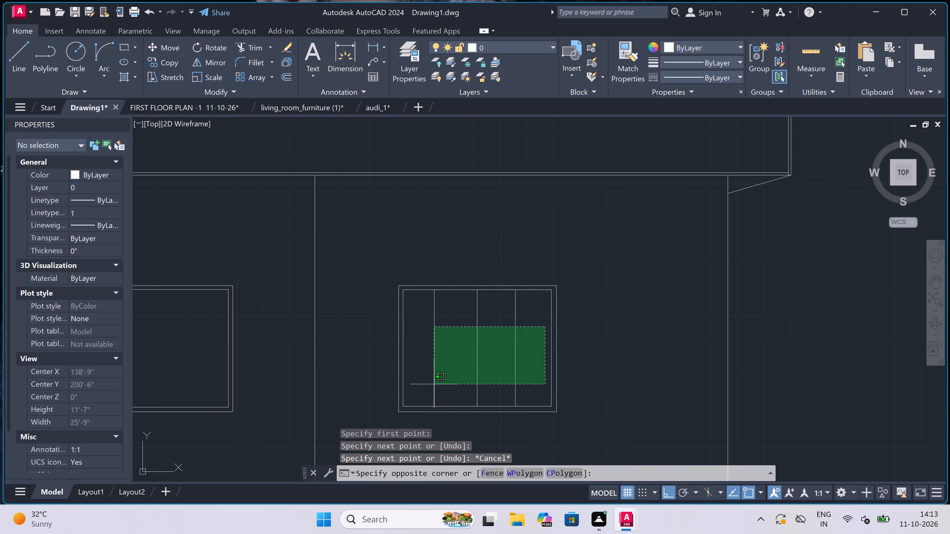
{"action": "left_click", "coordinate": [427, 378]}
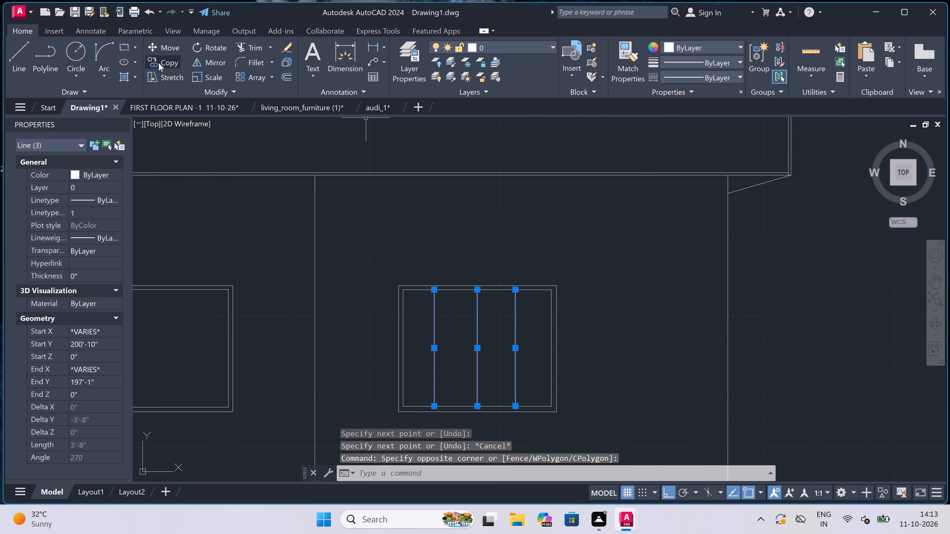
{"action": "left_click", "coordinate": [160, 60]}
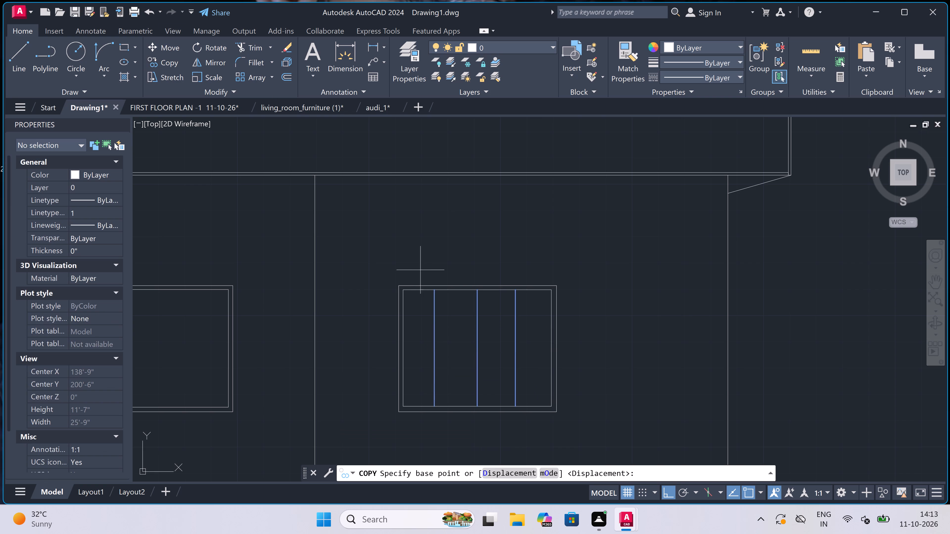
{"action": "left_click", "coordinate": [476, 289]}
{"action": "scroll", "coordinate": [477, 289], "scroll_direction": "down", "scroll_amount": 2}
{"action": "scroll", "coordinate": [336, 288], "scroll_direction": "up", "scroll_amount": 3}
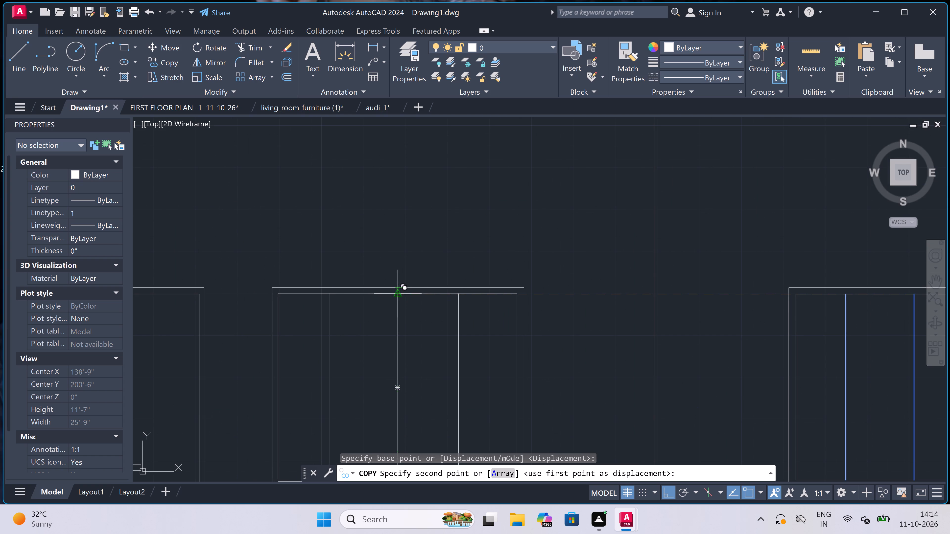
{"action": "left_click", "coordinate": [398, 295]}
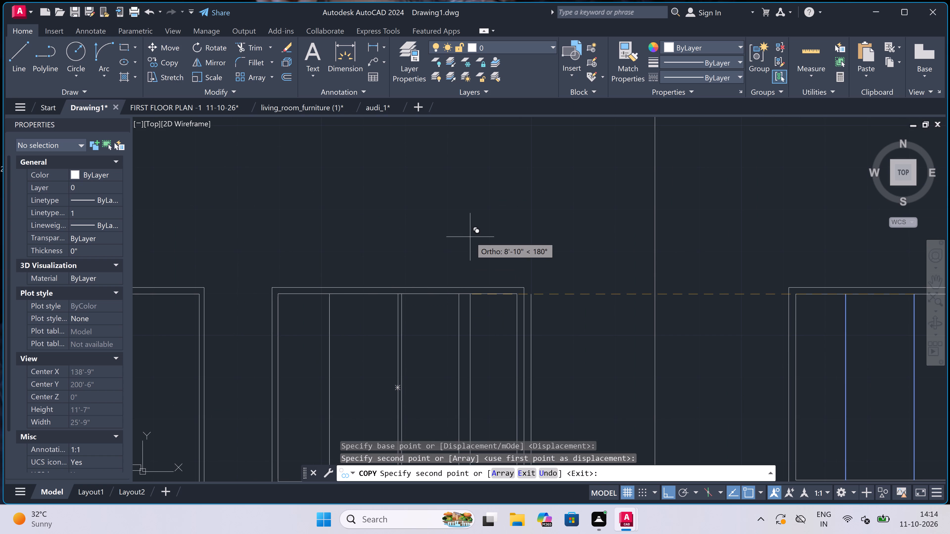
{"action": "key", "text": "Escape"}
Trim the part of the vertical wall line beside the door that runs through the front elevation's base strip.
{"action": "scroll", "coordinate": [470, 236], "scroll_direction": "down", "scroll_amount": 3}
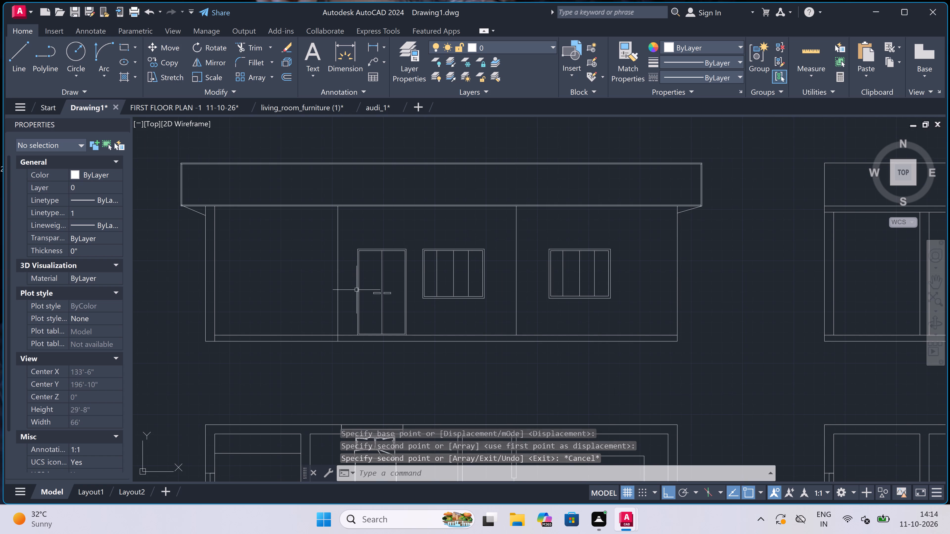
{"action": "key", "text": "t"}
{"action": "key", "text": "r"}
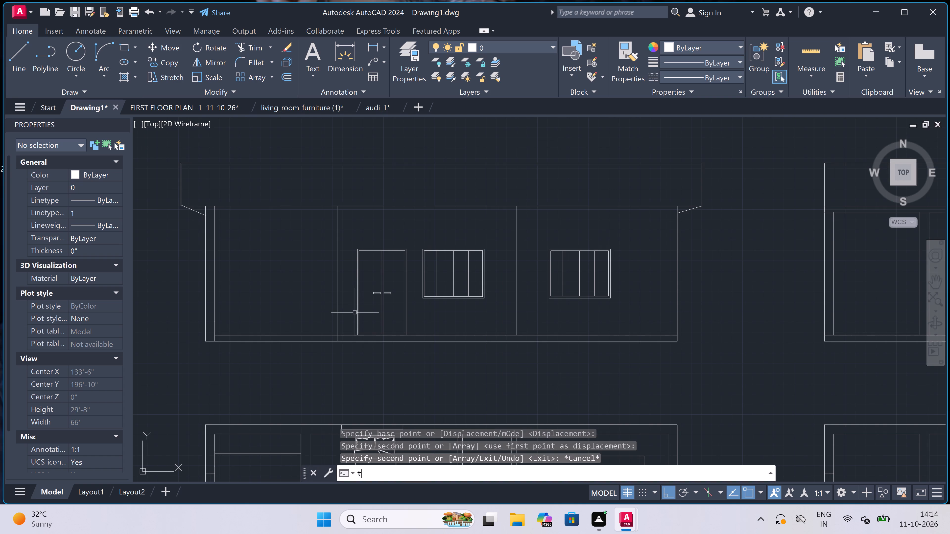
{"action": "key", "text": "space"}
{"action": "scroll", "coordinate": [328, 339], "scroll_direction": "up", "scroll_amount": 2}
{"action": "scroll", "coordinate": [377, 336], "scroll_direction": "up", "scroll_amount": 1}
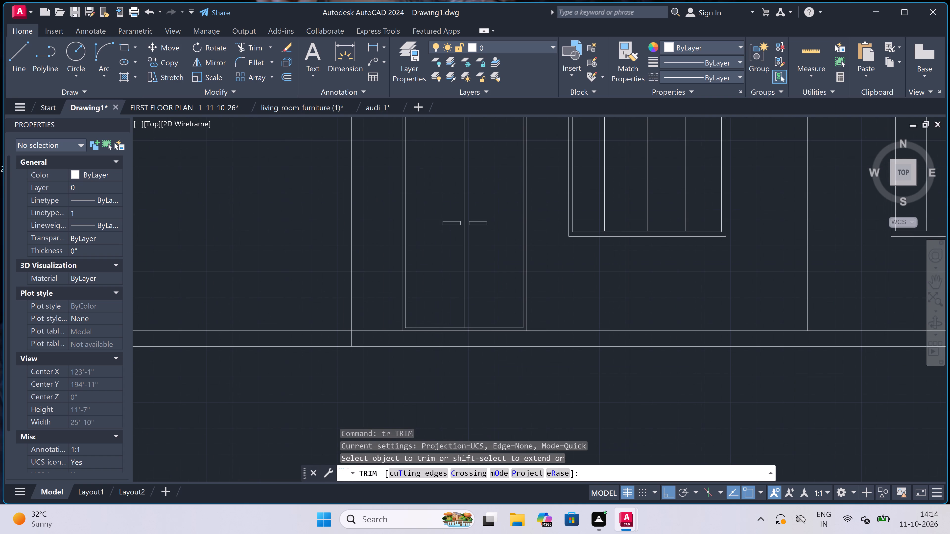
{"action": "left_click", "coordinate": [374, 336]}
{"action": "left_click", "coordinate": [280, 334]}
{"action": "scroll", "coordinate": [382, 335], "scroll_direction": "down", "scroll_amount": 3}
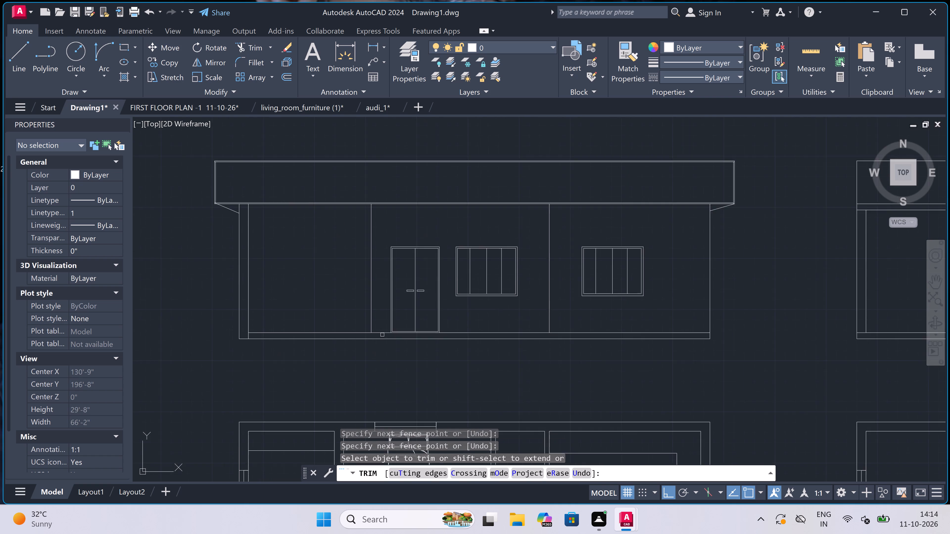
{"action": "scroll", "coordinate": [383, 335], "scroll_direction": "down", "scroll_amount": 1}
{"action": "key", "text": "Escape"}
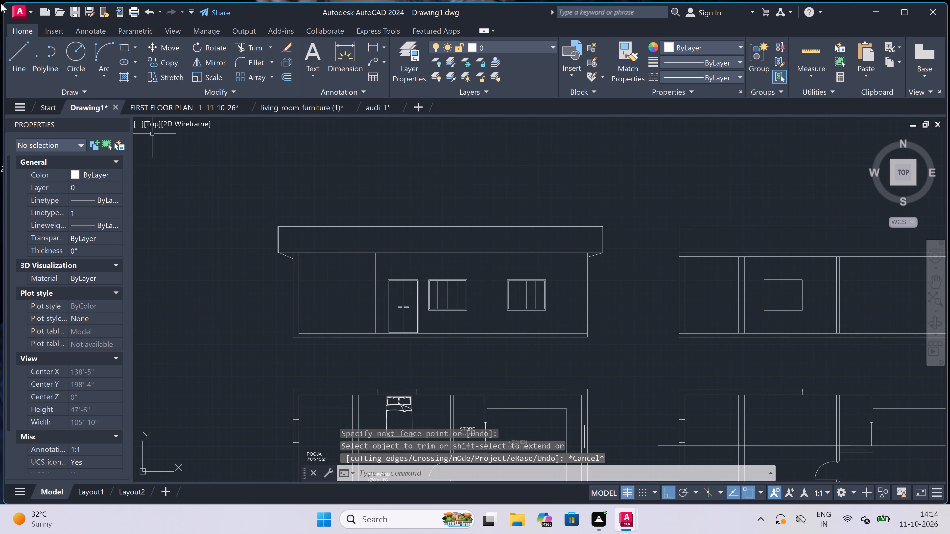
Open the recent drawing audi_1.dwg and copy the car's front view to the clipboard.
{"action": "left_click", "coordinate": [18, 9]}
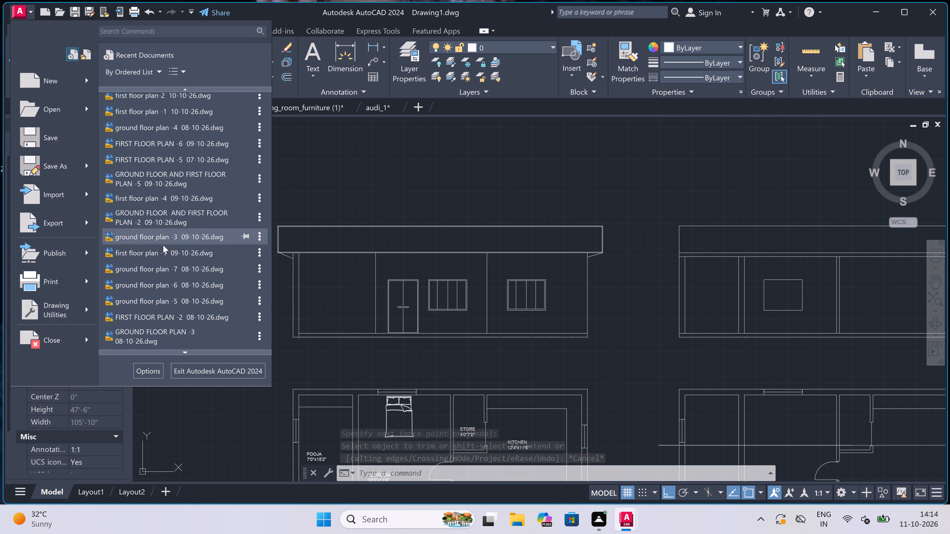
{"action": "scroll", "coordinate": [163, 244], "scroll_direction": "up", "scroll_amount": 8}
{"action": "scroll", "coordinate": [174, 211], "scroll_direction": "up", "scroll_amount": 5}
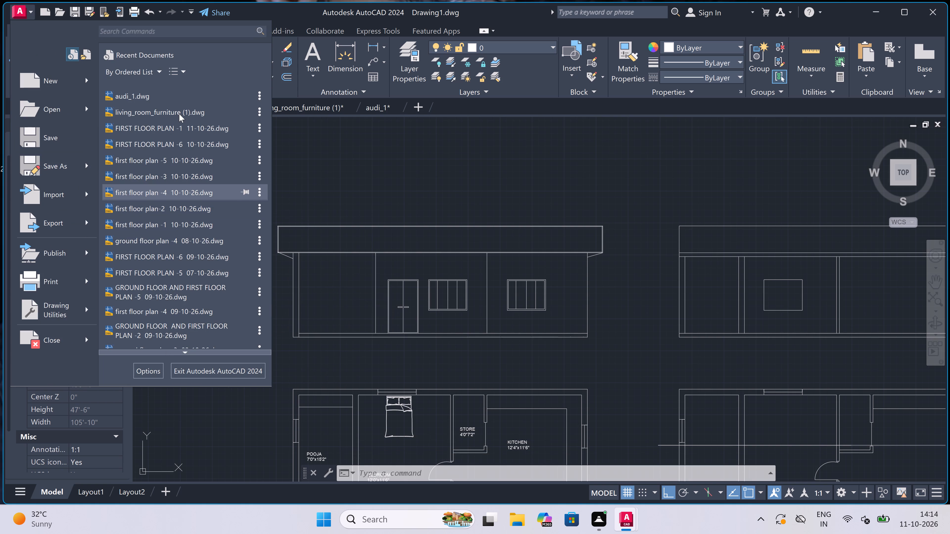
{"action": "double_click", "coordinate": [177, 91]}
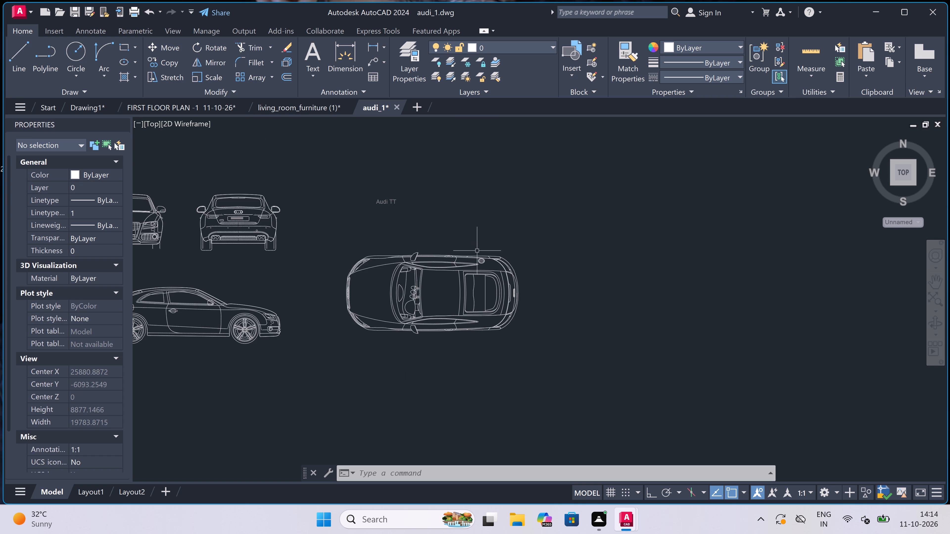
{"action": "scroll", "coordinate": [477, 251], "scroll_direction": "down", "scroll_amount": 2}
{"action": "scroll", "coordinate": [336, 214], "scroll_direction": "up", "scroll_amount": 3}
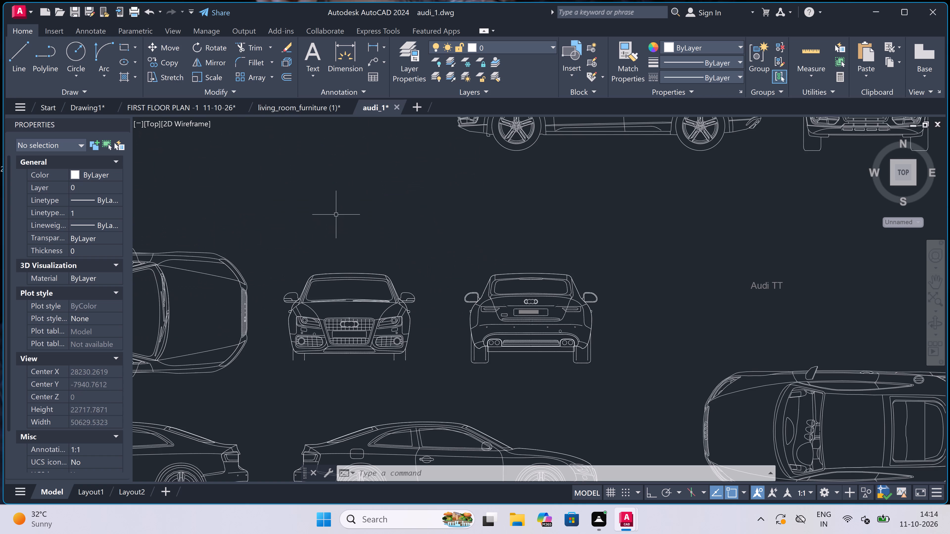
{"action": "left_click_drag", "start_coordinate": [433, 245], "coordinate": [434, 249]}
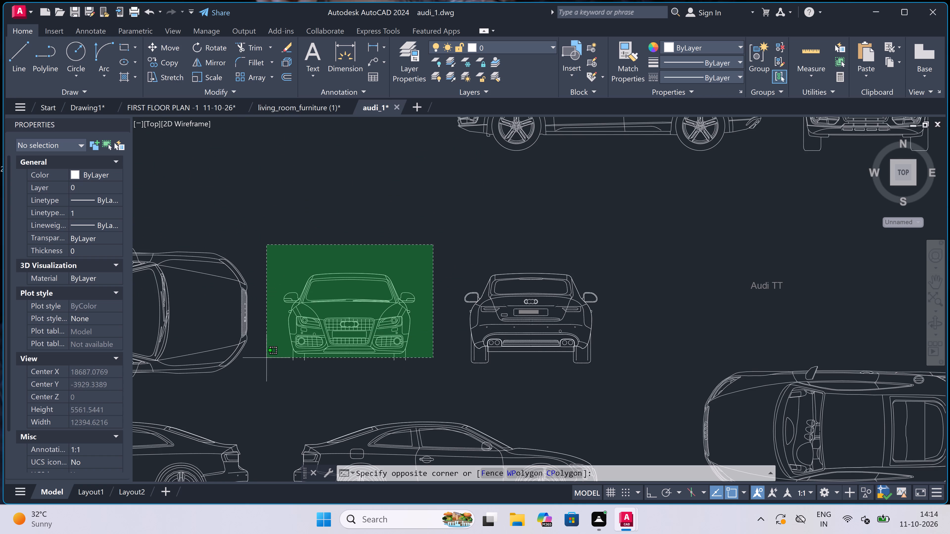
{"action": "left_click", "coordinate": [271, 376]}
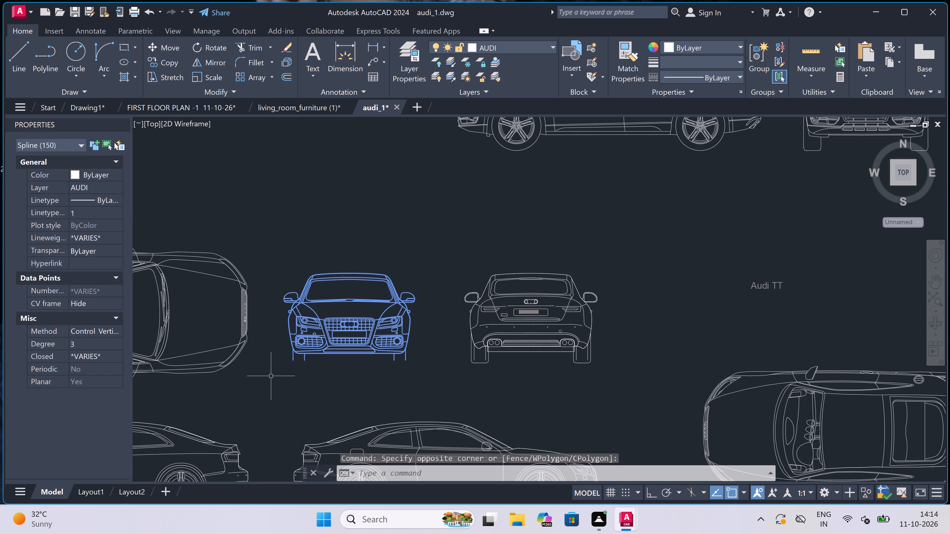
{"action": "key", "text": "ctrl+c"}
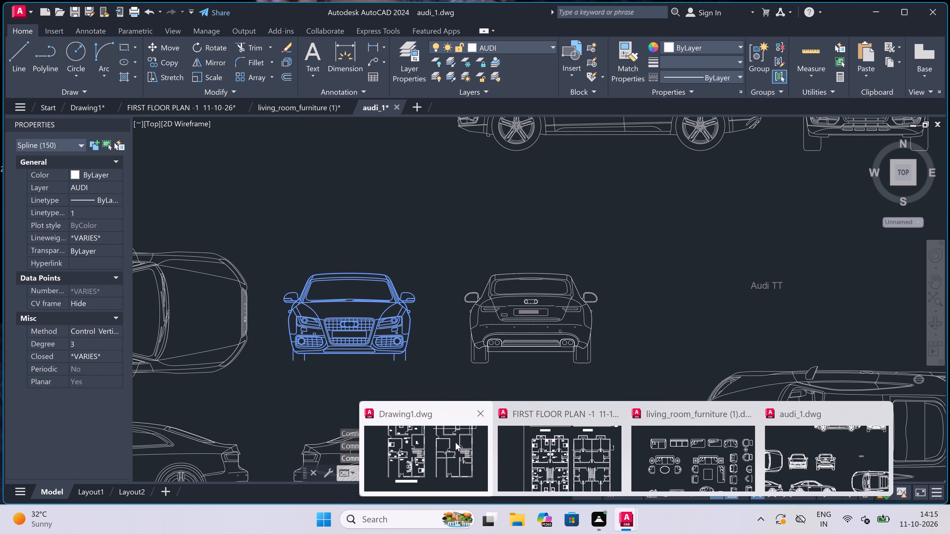
Switch back to Drawing1.dwg and paste the car's front view in the empty area to the right of the plans.
{"action": "left_click", "coordinate": [447, 452]}
{"action": "key", "text": "ctrl+v"}
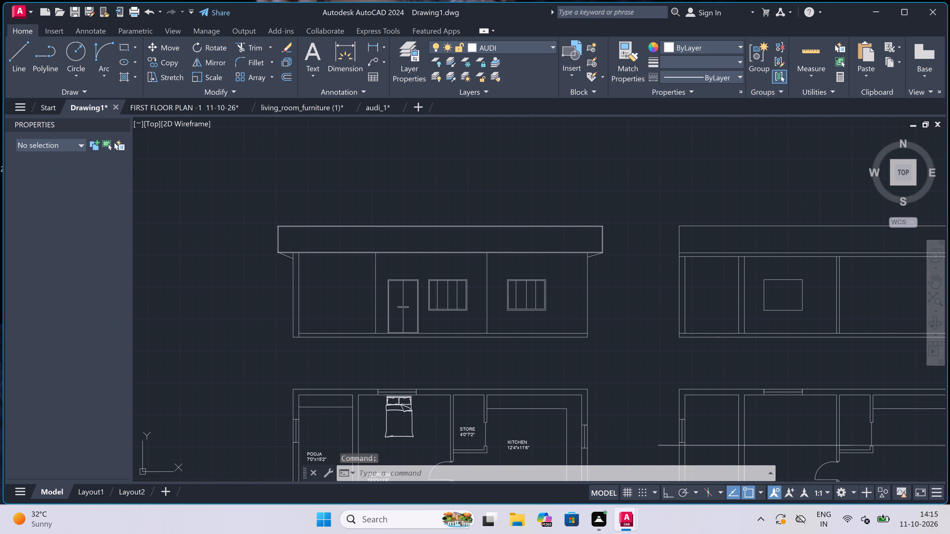
{"action": "scroll", "coordinate": [263, 248], "scroll_direction": "down", "scroll_amount": 7}
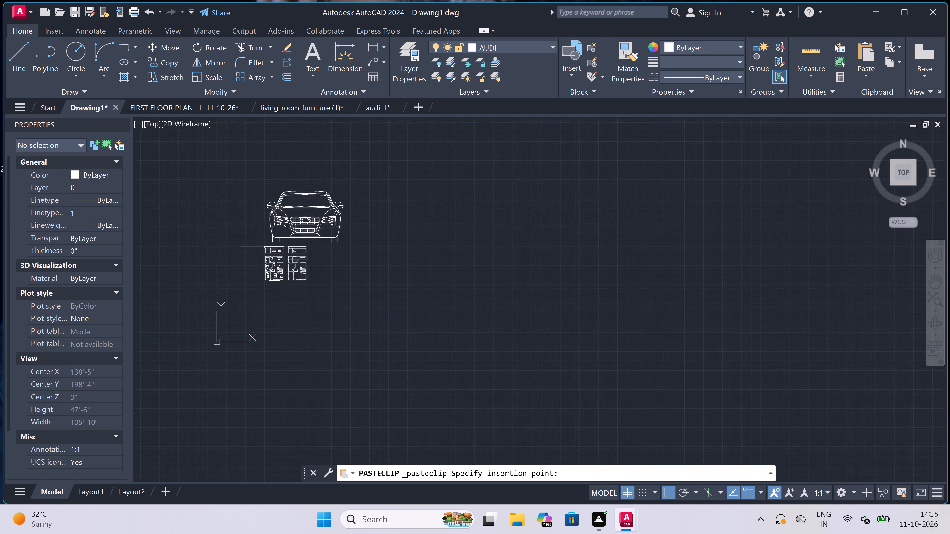
{"action": "scroll", "coordinate": [265, 247], "scroll_direction": "down", "scroll_amount": 2}
{"action": "scroll", "coordinate": [308, 268], "scroll_direction": "up", "scroll_amount": 4}
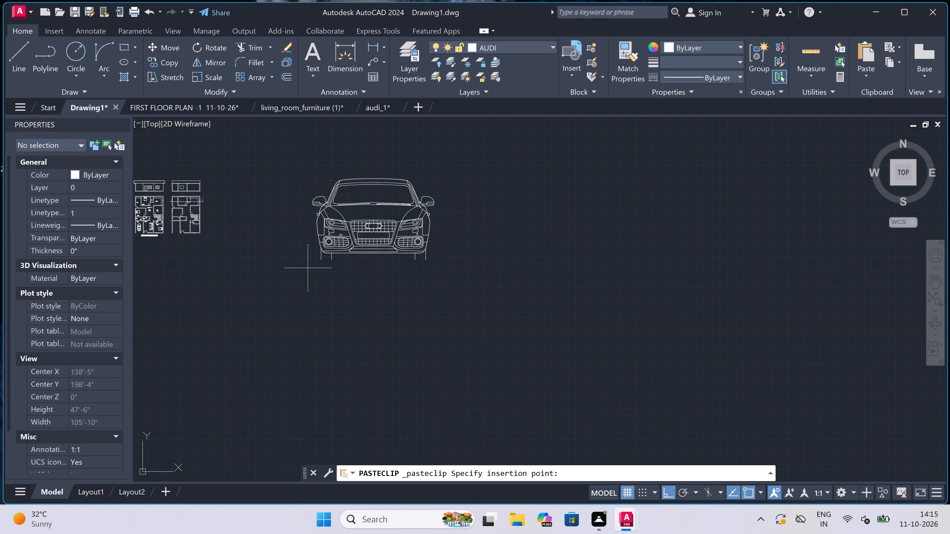
{"action": "left_click", "coordinate": [307, 268]}
Scale the pasted car freehand to roughly a tenth of its size, using a base point on its windshield.
{"action": "left_click", "coordinate": [466, 162]}
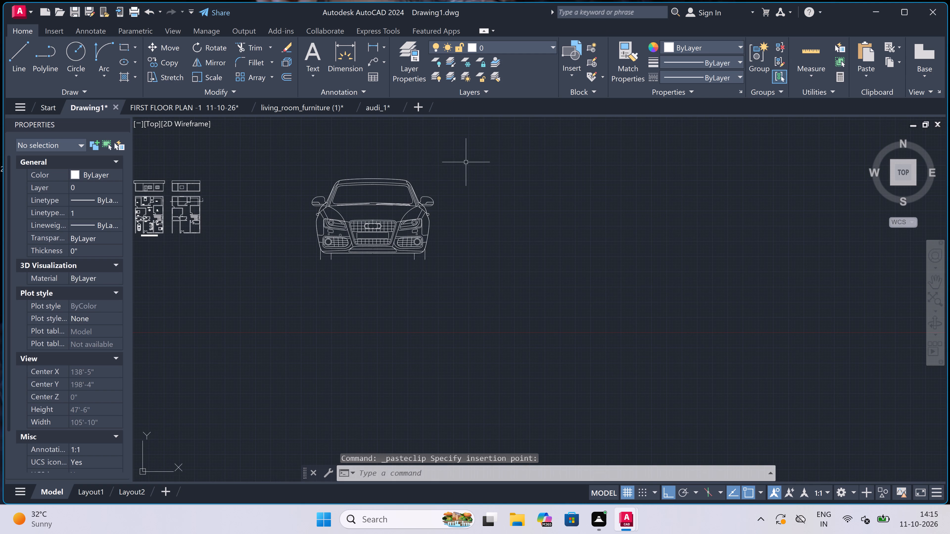
{"action": "left_click", "coordinate": [290, 268]}
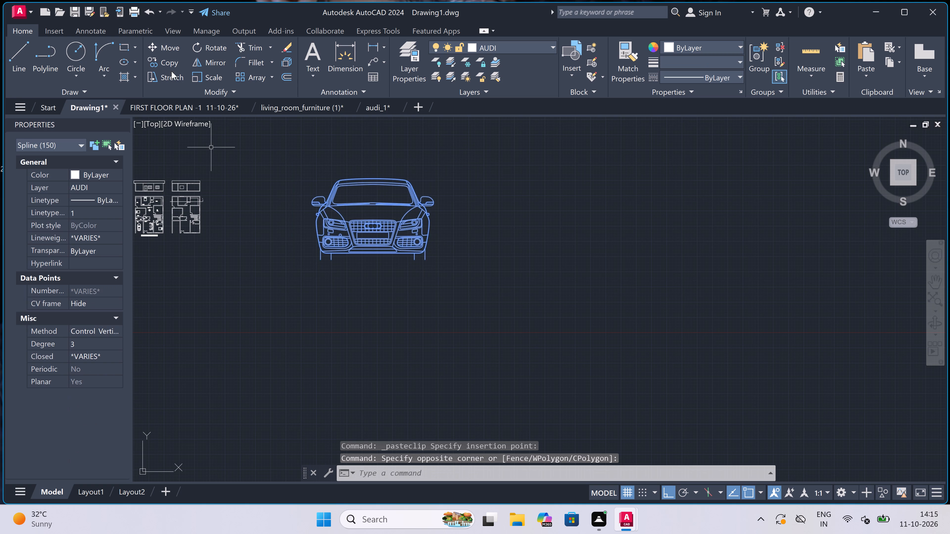
{"action": "left_click", "coordinate": [209, 73]}
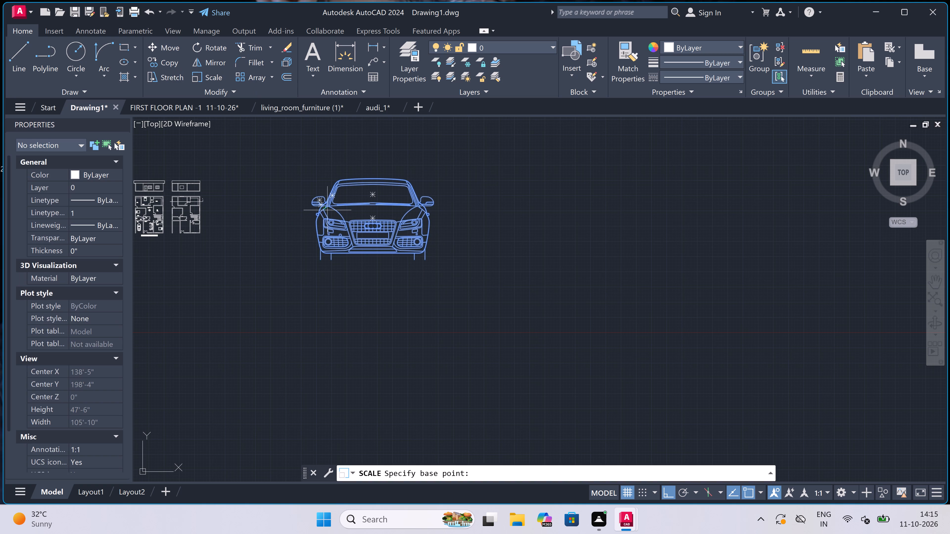
{"action": "left_click", "coordinate": [358, 190]}
{"action": "scroll", "coordinate": [359, 186], "scroll_direction": "up", "scroll_amount": 7}
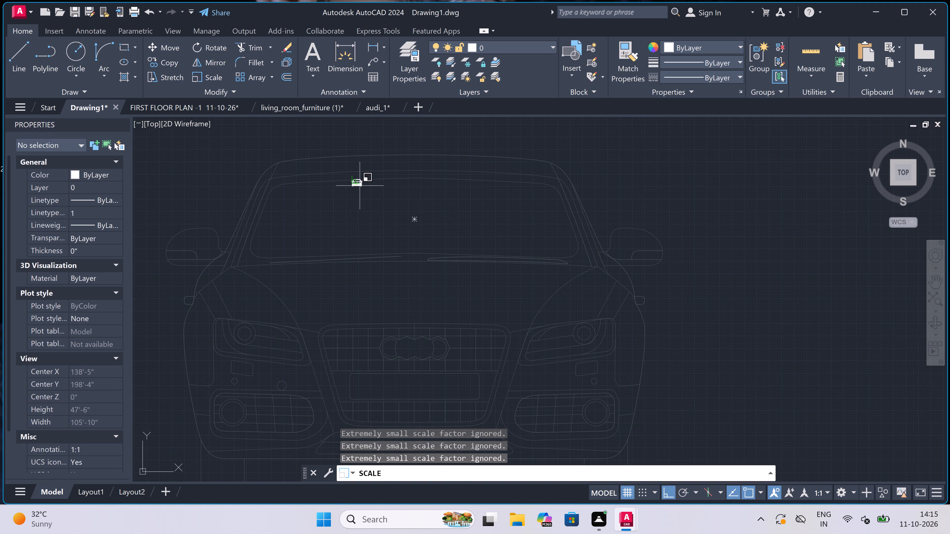
{"action": "scroll", "coordinate": [360, 186], "scroll_direction": "up", "scroll_amount": 1}
{"action": "left_click", "coordinate": [357, 270]}
Move the reduced car, with Ortho off, to the empty space just left of the front elevation.
{"action": "scroll", "coordinate": [383, 247], "scroll_direction": "down", "scroll_amount": 3}
{"action": "scroll", "coordinate": [391, 194], "scroll_direction": "up", "scroll_amount": 1}
{"action": "left_click", "coordinate": [441, 209]}
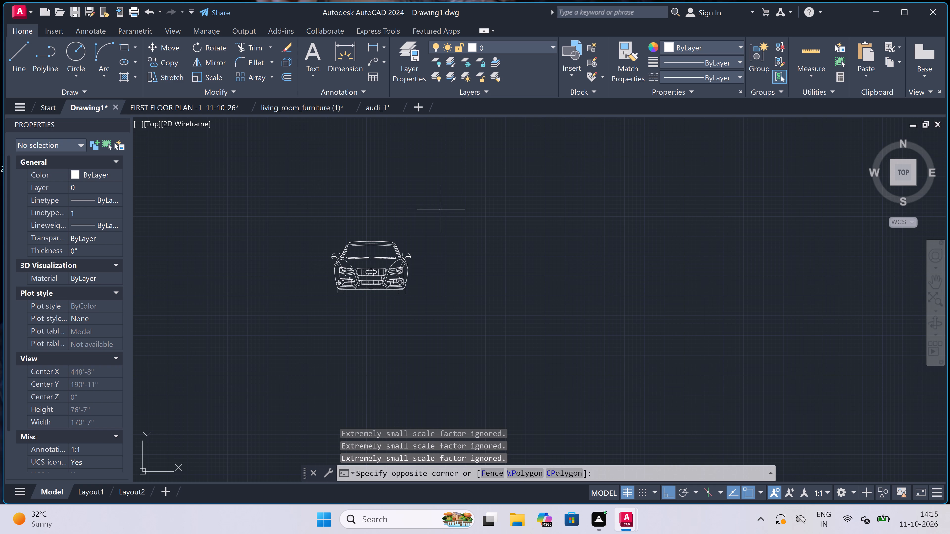
{"action": "left_click", "coordinate": [327, 337]}
{"action": "left_click", "coordinate": [164, 47]}
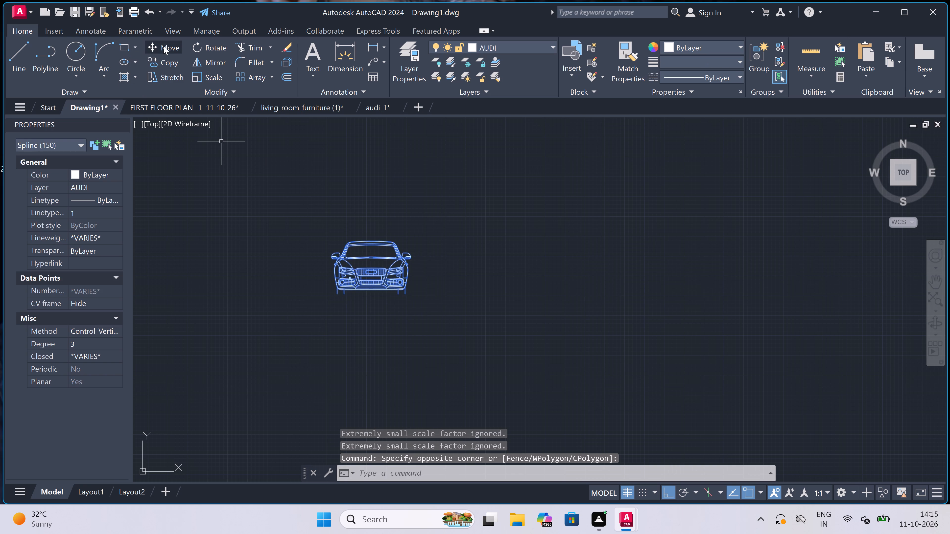
{"action": "left_click", "coordinate": [381, 252]}
{"action": "scroll", "coordinate": [391, 300], "scroll_direction": "down", "scroll_amount": 3}
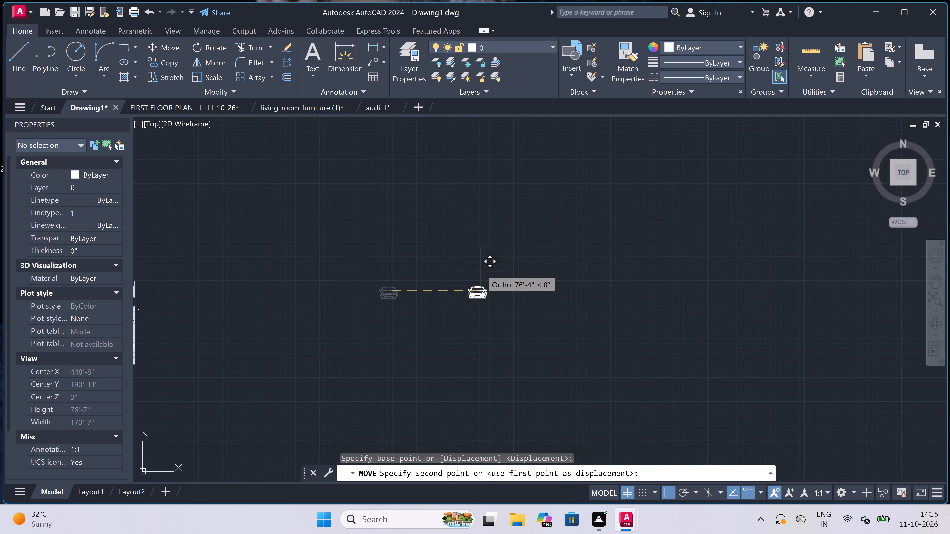
{"action": "key", "text": "F8"}
{"action": "scroll", "coordinate": [319, 281], "scroll_direction": "down", "scroll_amount": 3}
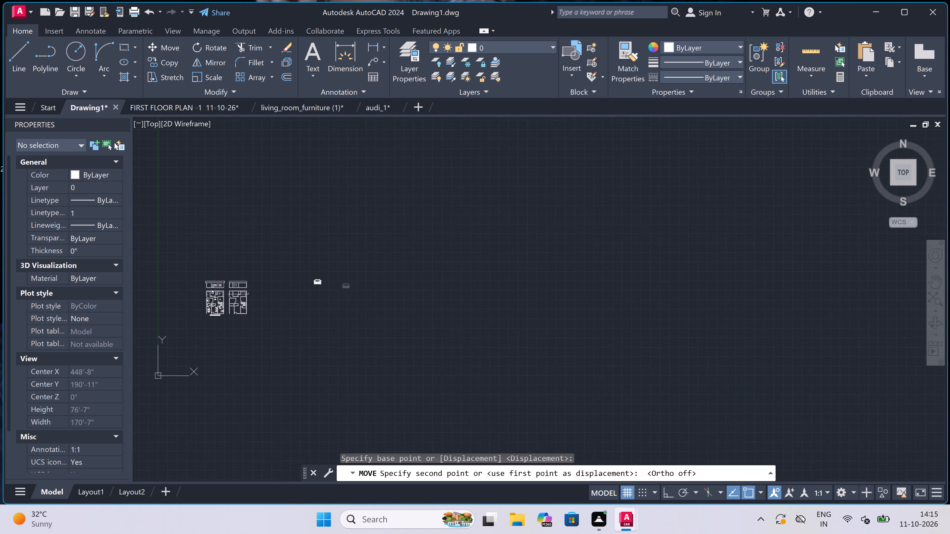
{"action": "scroll", "coordinate": [319, 281], "scroll_direction": "down", "scroll_amount": 1}
{"action": "scroll", "coordinate": [239, 282], "scroll_direction": "up", "scroll_amount": 2}
{"action": "scroll", "coordinate": [332, 286], "scroll_direction": "up", "scroll_amount": 3}
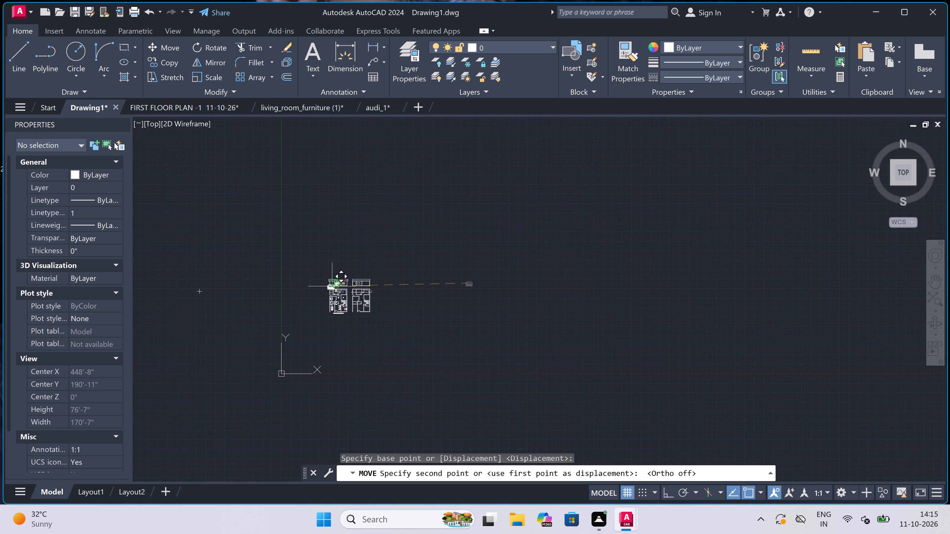
{"action": "scroll", "coordinate": [332, 286], "scroll_direction": "up", "scroll_amount": 4}
{"action": "scroll", "coordinate": [322, 274], "scroll_direction": "down", "scroll_amount": 2}
{"action": "scroll", "coordinate": [258, 273], "scroll_direction": "up", "scroll_amount": 3}
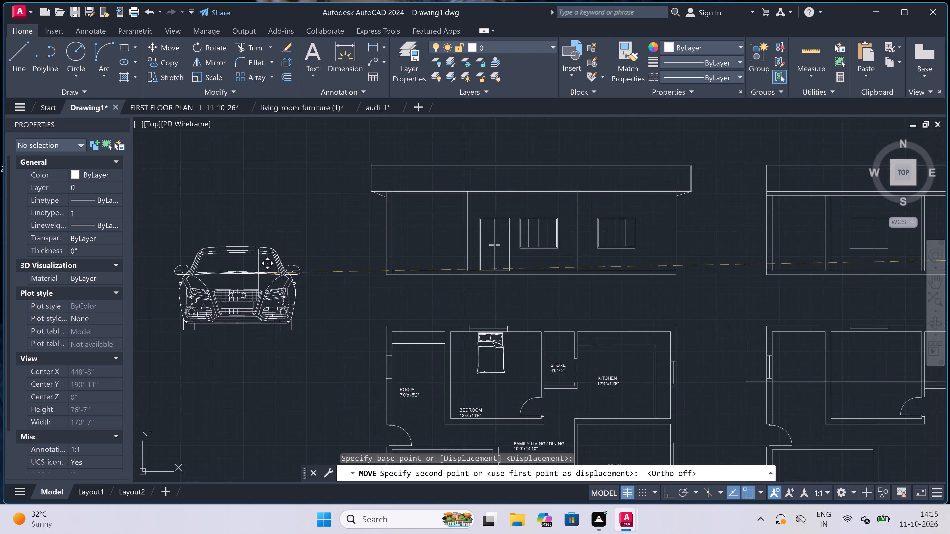
{"action": "left_click", "coordinate": [300, 276]}
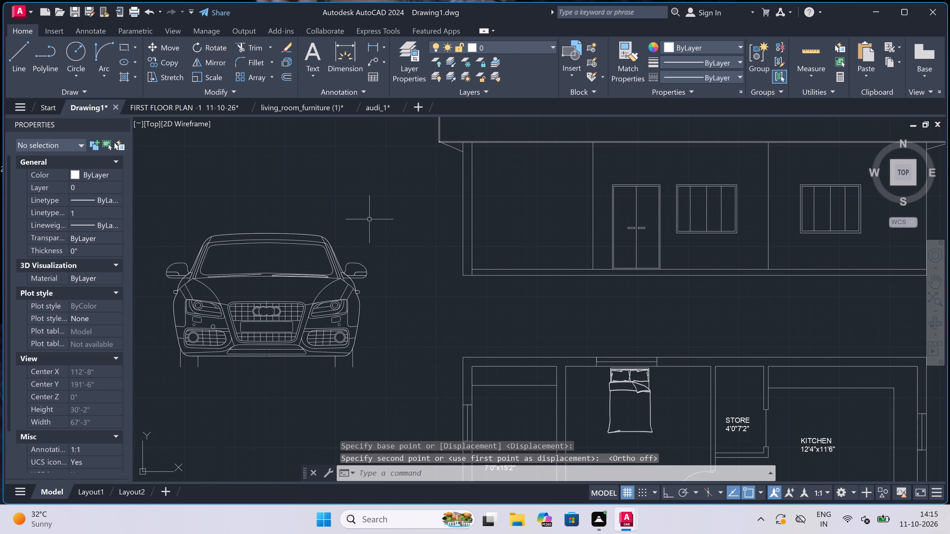
Scale the car front view down again freehand to about two-fifths of its size, from a base point on its windshield.
{"action": "left_click", "coordinate": [386, 209]}
{"action": "left_click", "coordinate": [146, 397]}
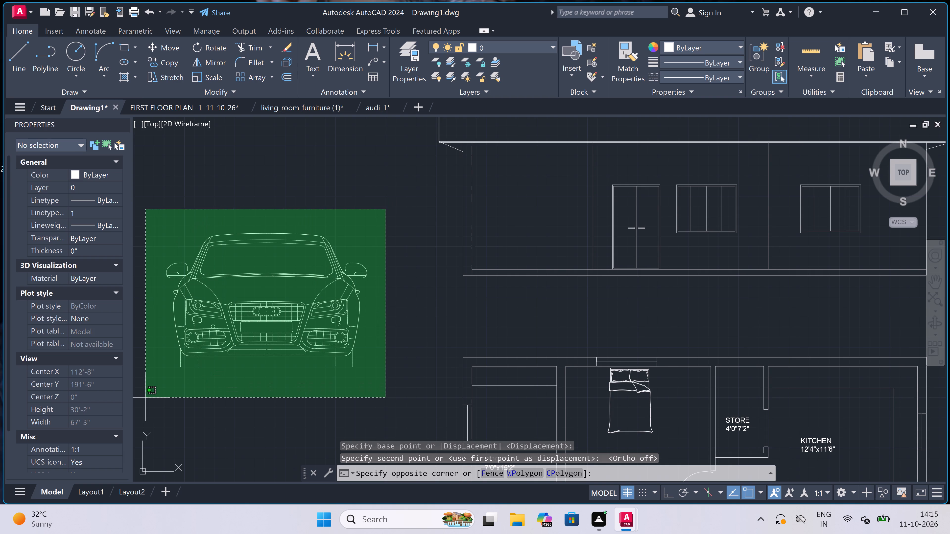
{"action": "left_click", "coordinate": [209, 77]}
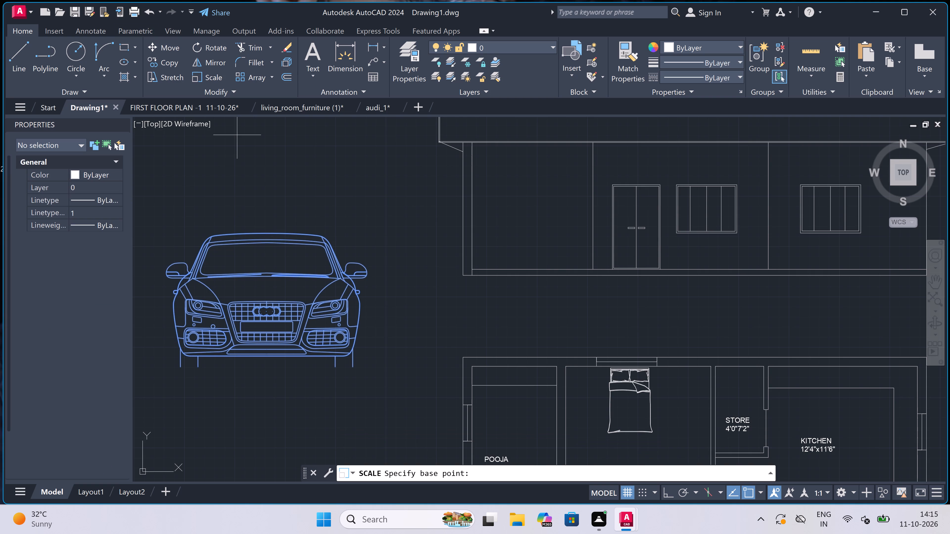
{"action": "left_click", "coordinate": [265, 247]}
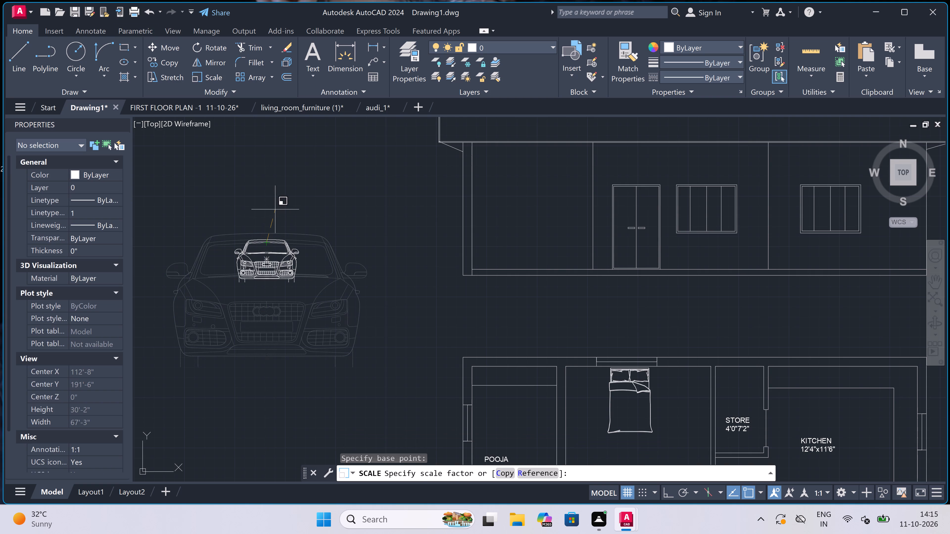
{"action": "left_click_drag", "start_coordinate": [281, 202], "coordinate": [283, 205]}
Move the car front view from the bottom end of its left tyre line onto the front elevation's ground line, in the left bay.
{"action": "left_click_drag", "start_coordinate": [328, 206], "coordinate": [327, 209]}
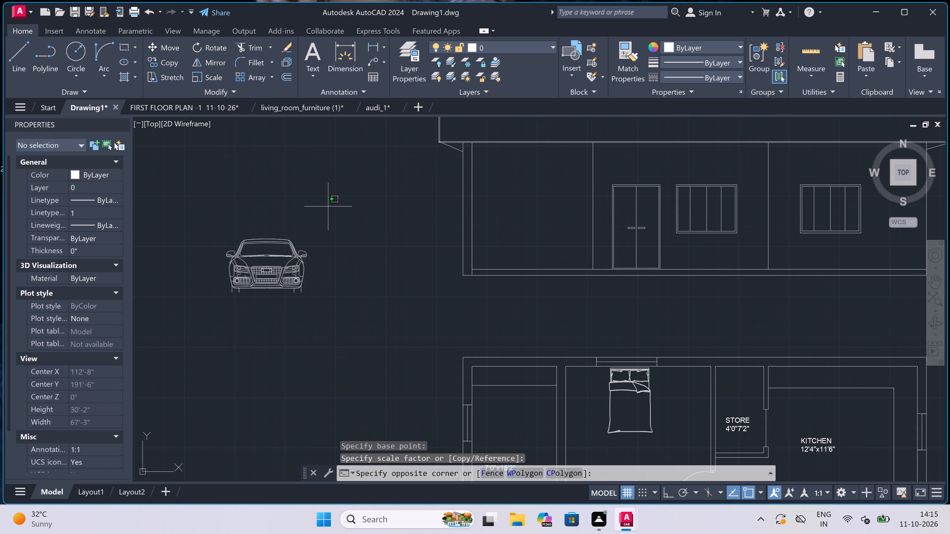
{"action": "left_click", "coordinate": [165, 332]}
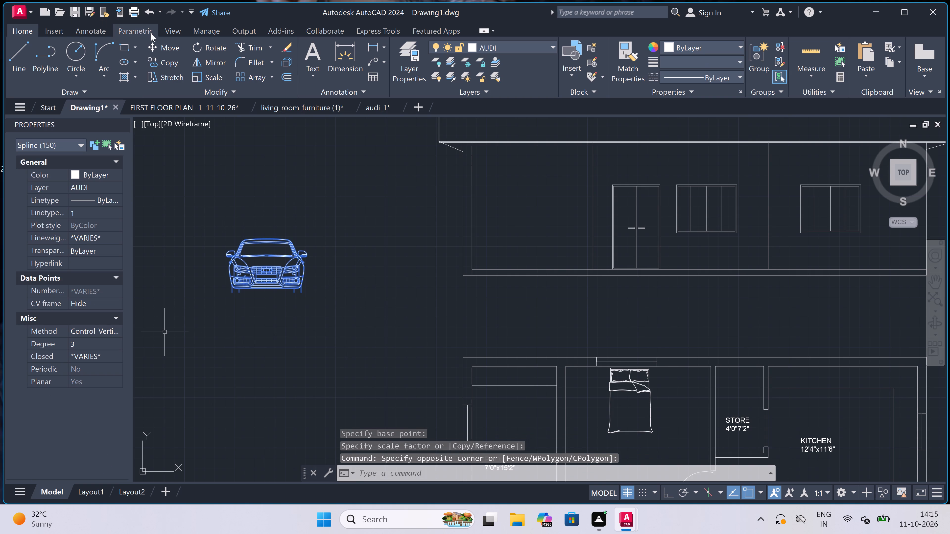
{"action": "left_click", "coordinate": [165, 43]}
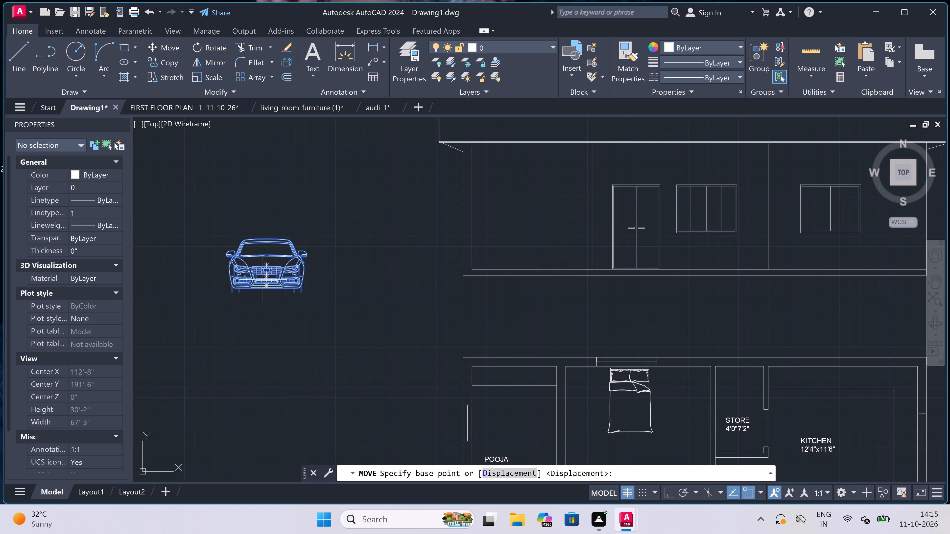
{"action": "scroll", "coordinate": [238, 296], "scroll_direction": "up", "scroll_amount": 3}
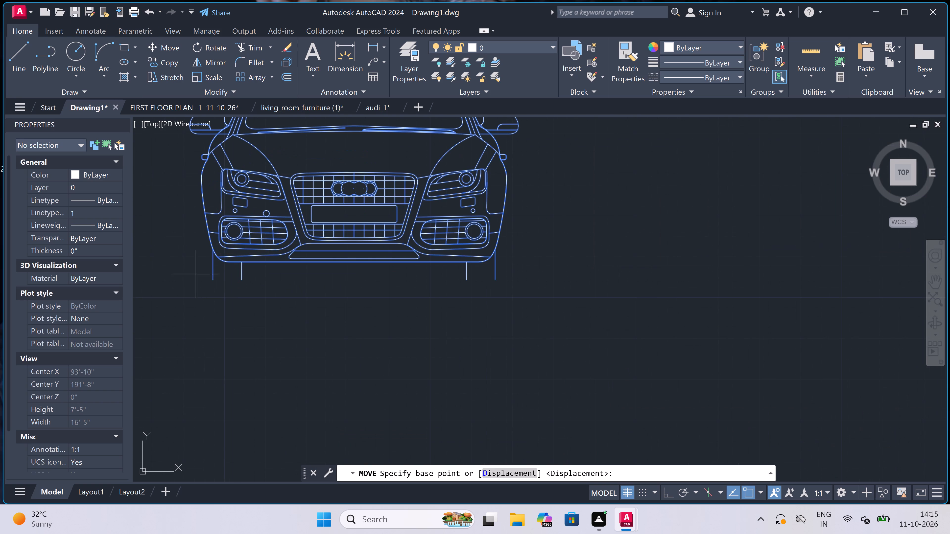
{"action": "left_click", "coordinate": [212, 280]}
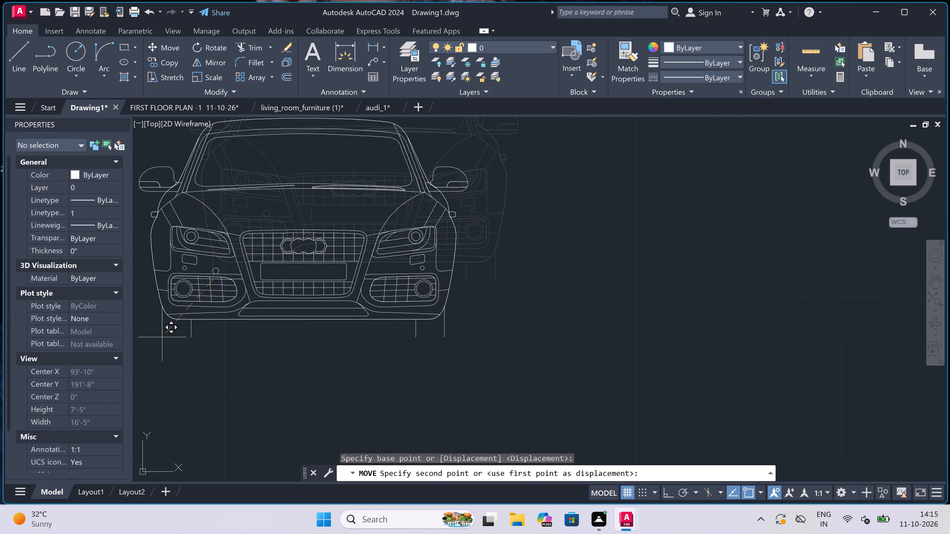
{"action": "scroll", "coordinate": [214, 327], "scroll_direction": "down", "scroll_amount": 5}
{"action": "scroll", "coordinate": [363, 301], "scroll_direction": "up", "scroll_amount": 1}
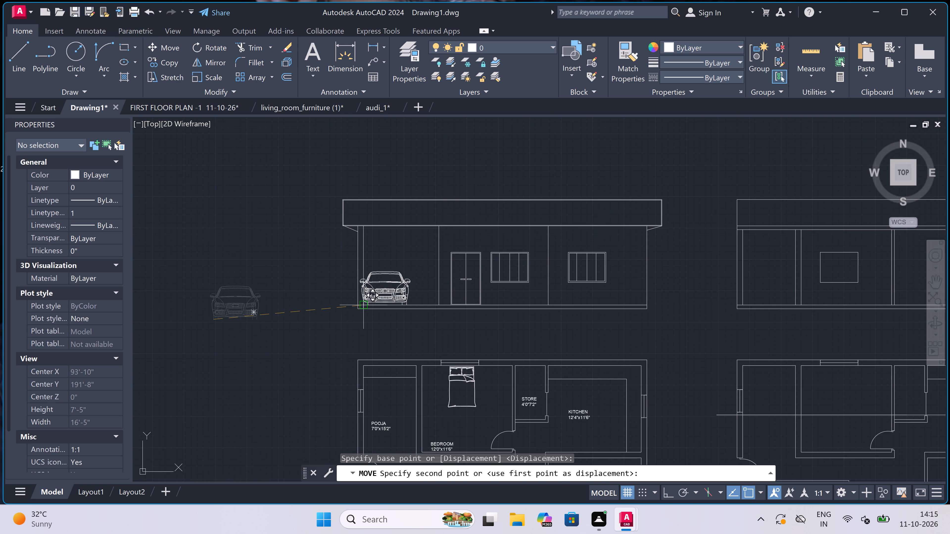
{"action": "scroll", "coordinate": [364, 301], "scroll_direction": "up", "scroll_amount": 1}
{"action": "scroll", "coordinate": [395, 308], "scroll_direction": "up", "scroll_amount": 3}
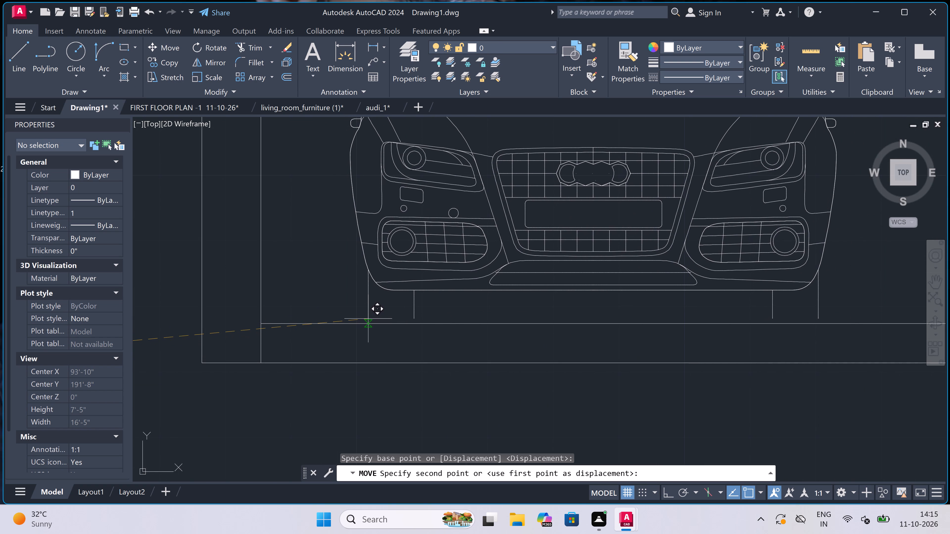
{"action": "left_click", "coordinate": [367, 325]}
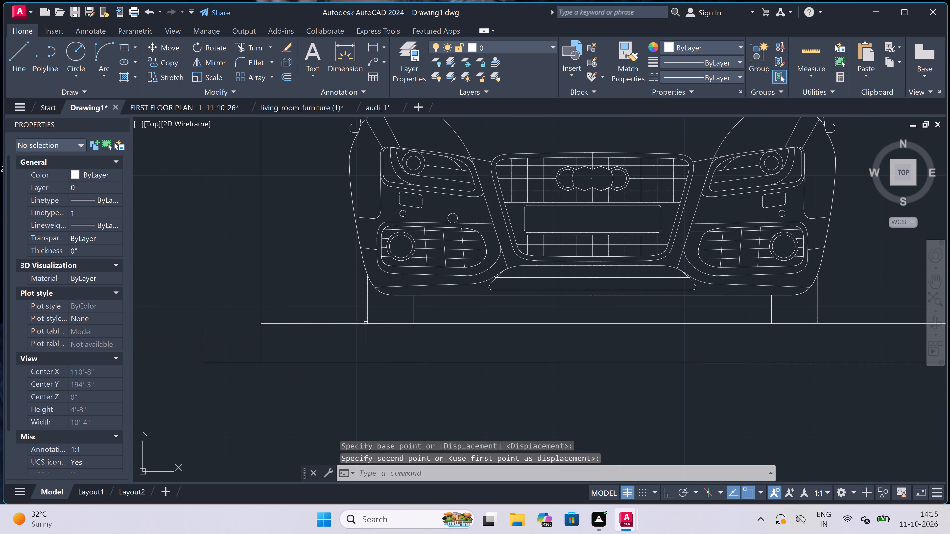
Examine the placed car against the front elevation, section and floor plans, at both overall and closer range.
{"action": "scroll", "coordinate": [287, 298], "scroll_direction": "down", "scroll_amount": 5}
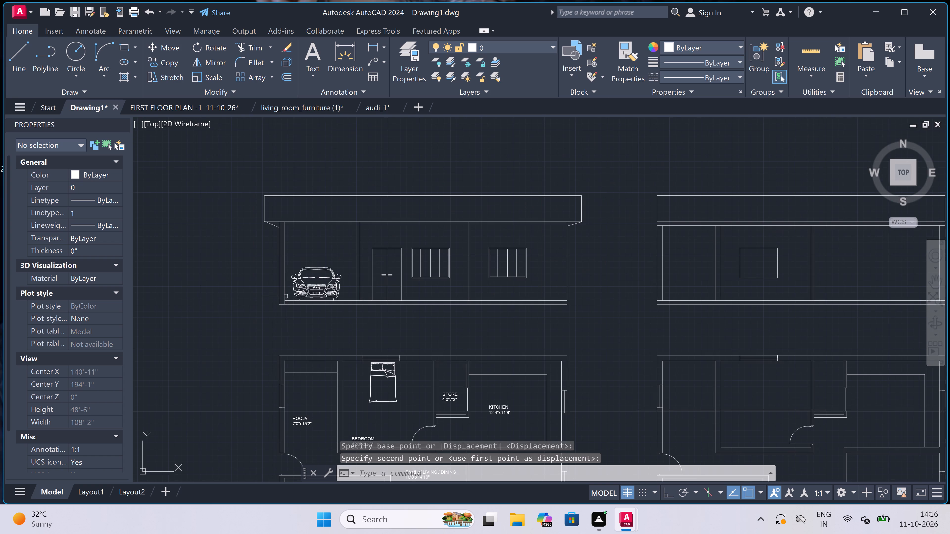
{"action": "scroll", "coordinate": [281, 292], "scroll_direction": "up", "scroll_amount": 1}
{"action": "scroll", "coordinate": [281, 292], "scroll_direction": "down", "scroll_amount": 2}
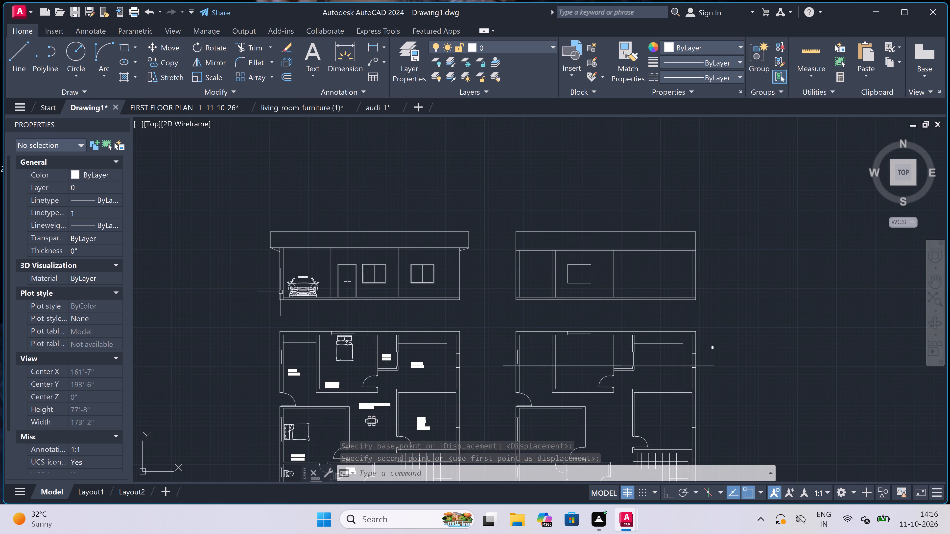
{"action": "scroll", "coordinate": [272, 276], "scroll_direction": "down", "scroll_amount": 2}
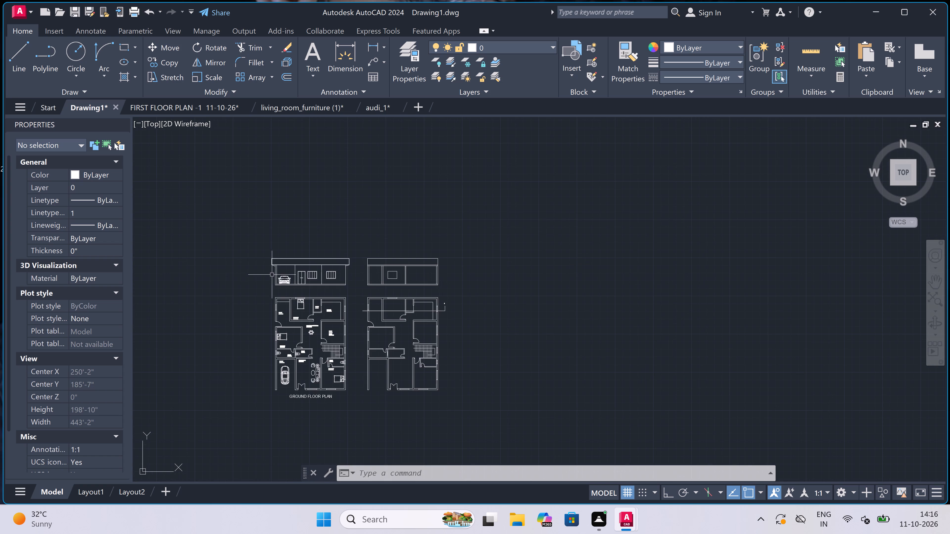
{"action": "scroll", "coordinate": [387, 265], "scroll_direction": "up", "scroll_amount": 2}
{"action": "scroll", "coordinate": [262, 269], "scroll_direction": "down", "scroll_amount": 1}
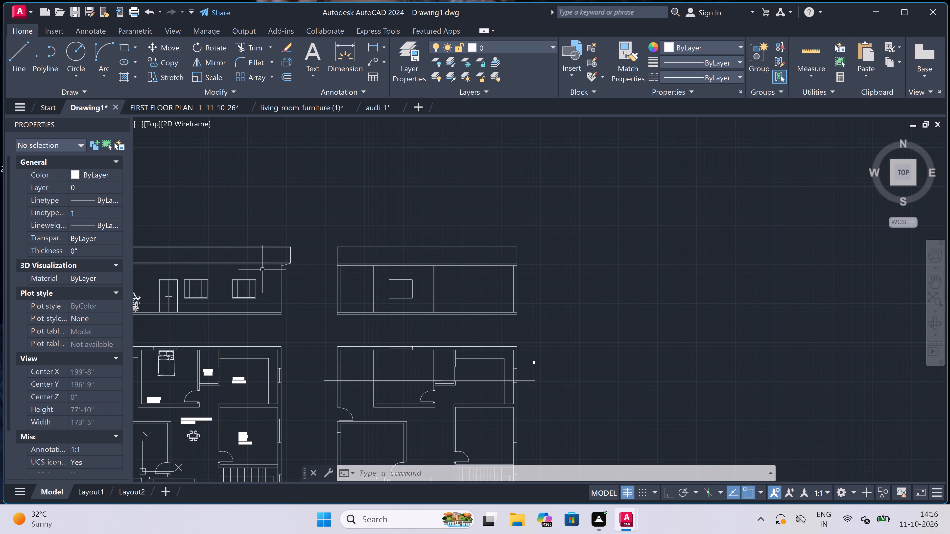
{"action": "scroll", "coordinate": [262, 269], "scroll_direction": "down", "scroll_amount": 1}
{"action": "scroll", "coordinate": [174, 294], "scroll_direction": "up", "scroll_amount": 1}
{"action": "scroll", "coordinate": [261, 276], "scroll_direction": "up", "scroll_amount": 1}
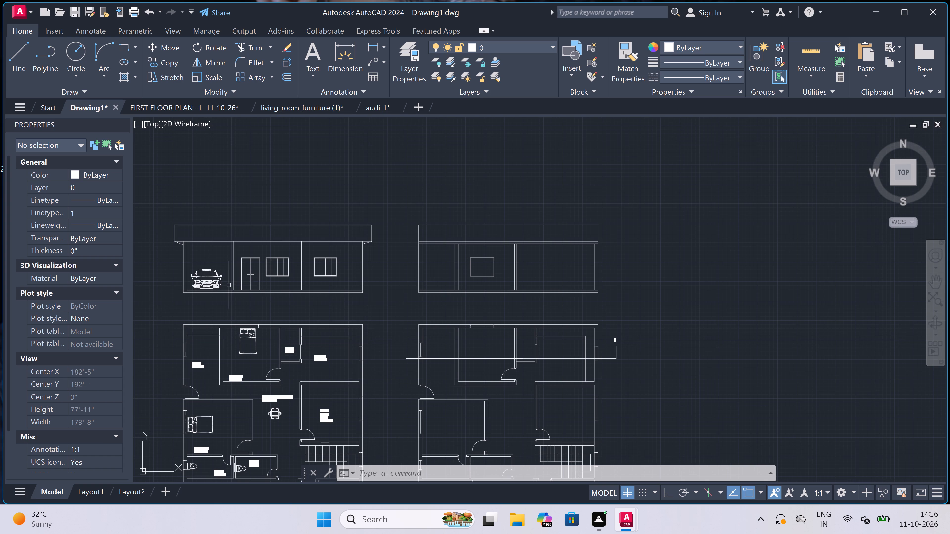
Add the multiline text label ELEVATION in the gap between the front elevation and the ground floor plan.
{"action": "scroll", "coordinate": [212, 299], "scroll_direction": "up", "scroll_amount": 2}
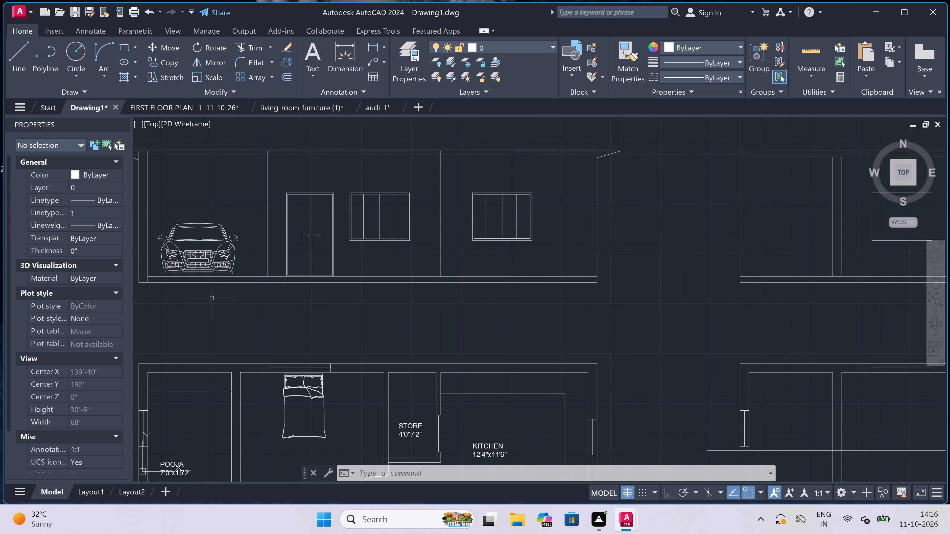
{"action": "key", "text": "m"}
{"action": "type", "text": "t"}
{"action": "key", "text": "space"}
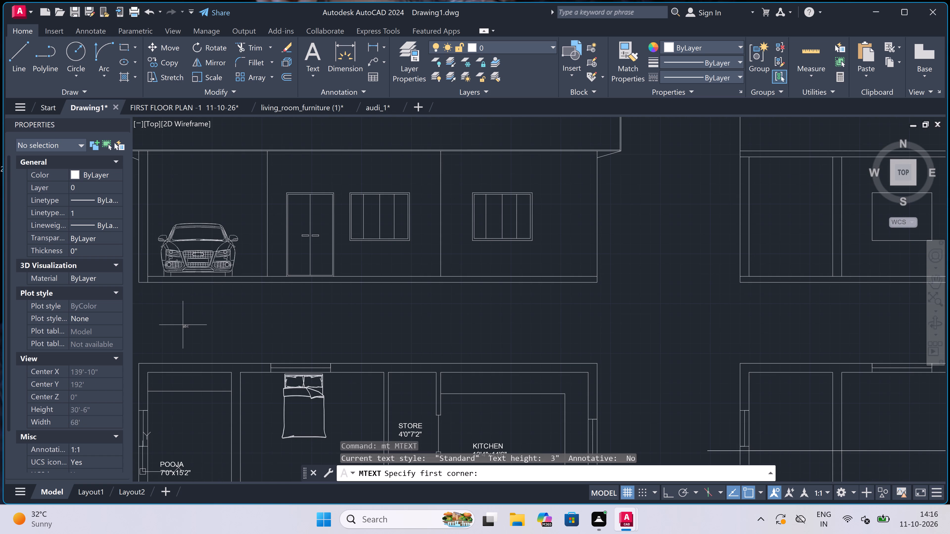
{"action": "left_click", "coordinate": [192, 316]}
{"action": "left_click", "coordinate": [563, 316]}
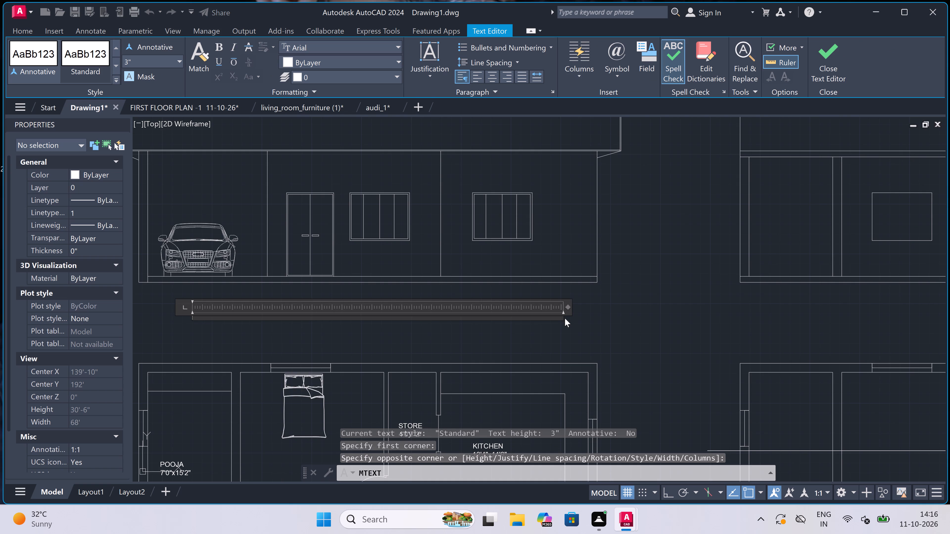
{"action": "type", "text": "ELEVATION"}
{"action": "key", "text": "minus"}
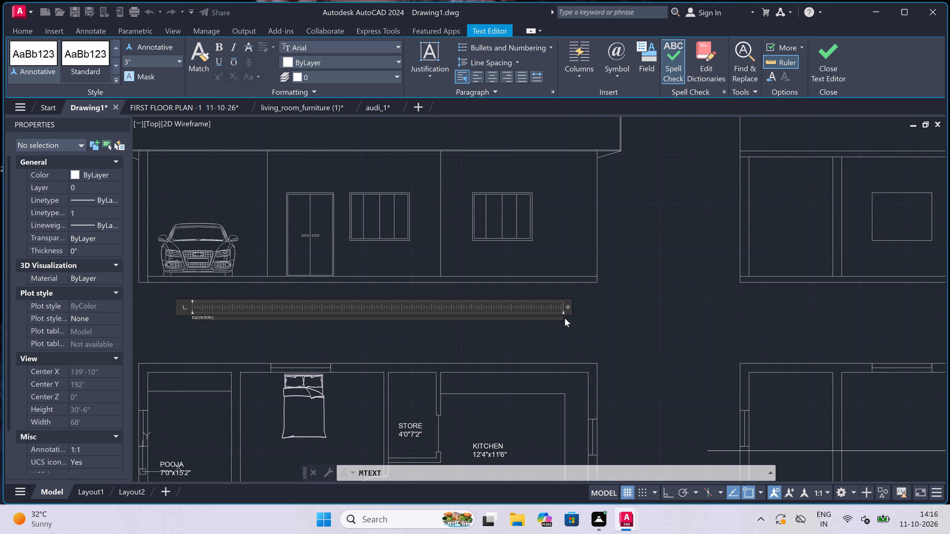
{"action": "key", "text": "BackSpace"}
{"action": "scroll", "coordinate": [207, 324], "scroll_direction": "up", "scroll_amount": 3}
{"action": "left_click", "coordinate": [260, 349]}
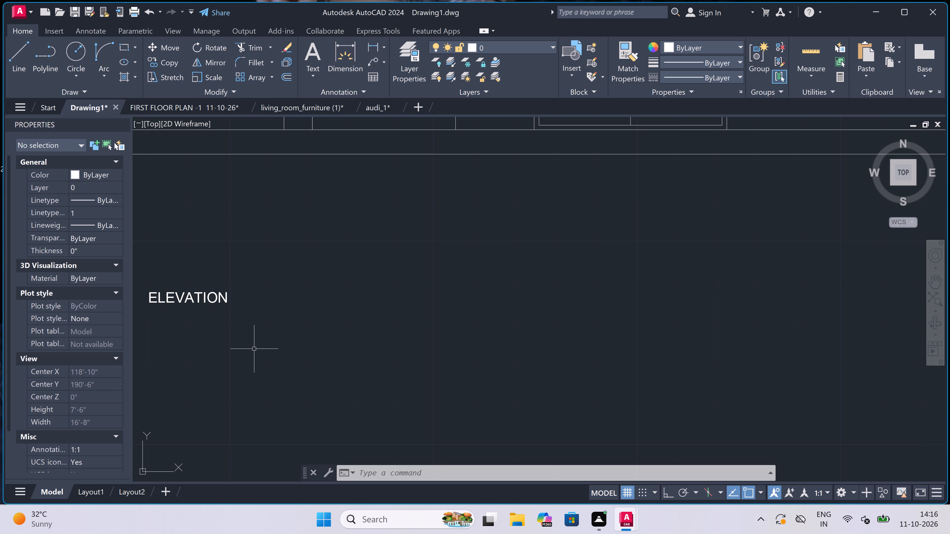
Add the multiline text label SECTION-A in the gap between the section and the plan below it.
{"action": "scroll", "coordinate": [286, 296], "scroll_direction": "down", "scroll_amount": 7}
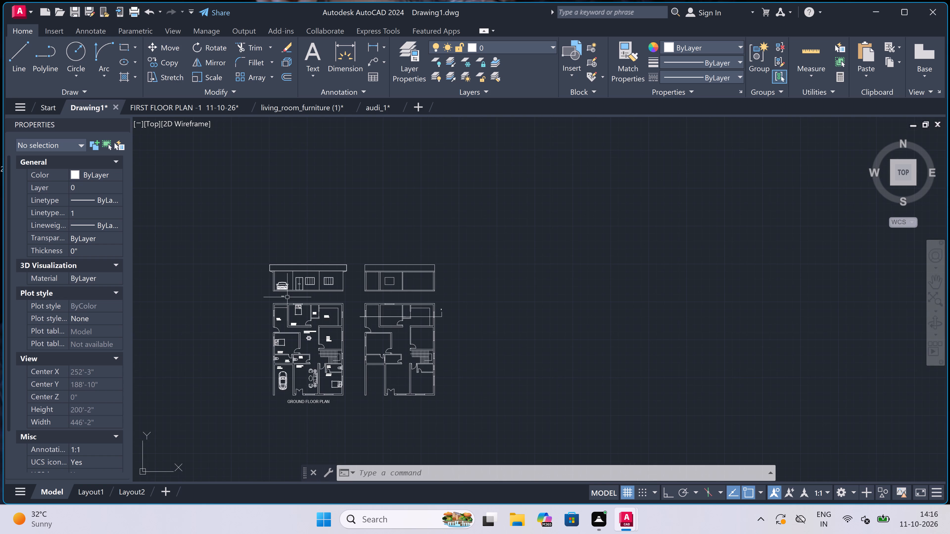
{"action": "scroll", "coordinate": [379, 297], "scroll_direction": "up", "scroll_amount": 4}
{"action": "key", "text": "space"}
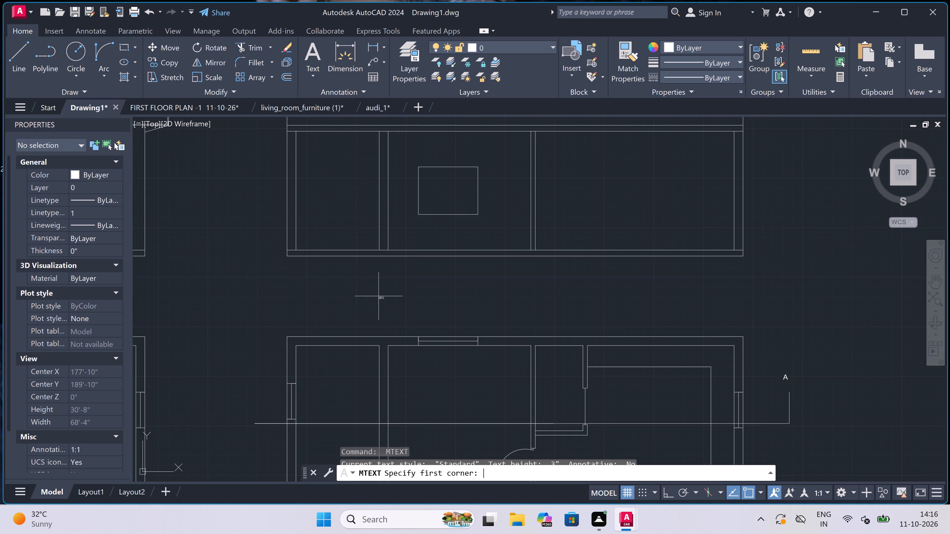
{"action": "left_click", "coordinate": [394, 290]}
{"action": "left_click", "coordinate": [734, 291]}
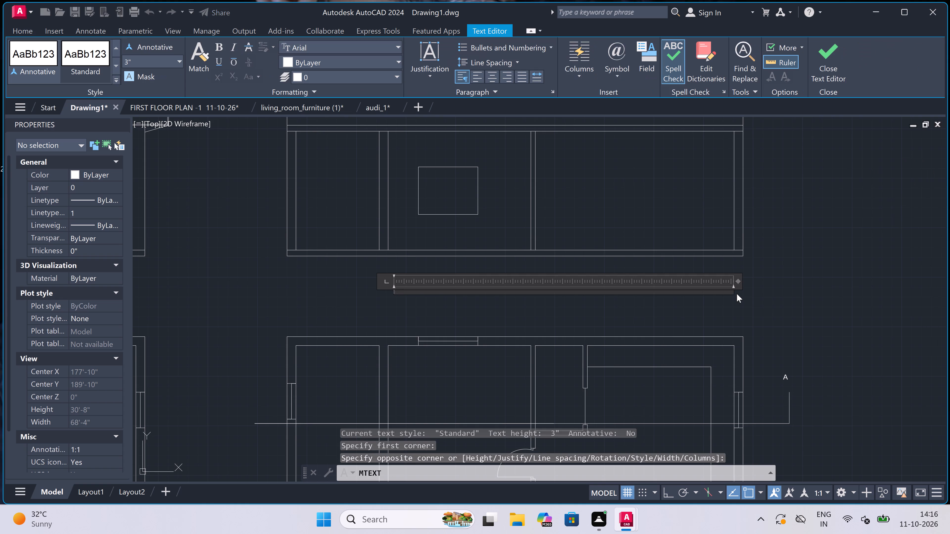
{"action": "type", "text": "SECTION-"}
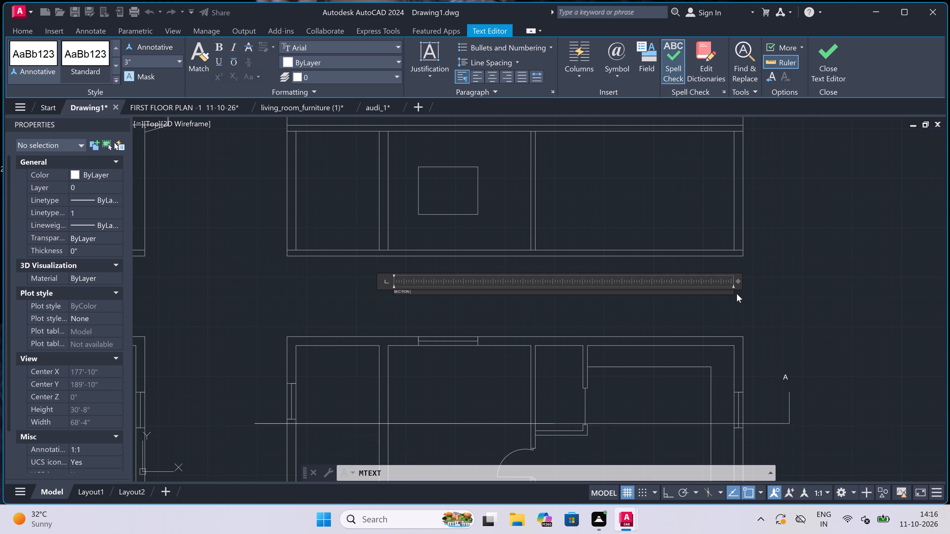
{"action": "key", "text": "a"}
{"action": "scroll", "coordinate": [377, 330], "scroll_direction": "up", "scroll_amount": 2}
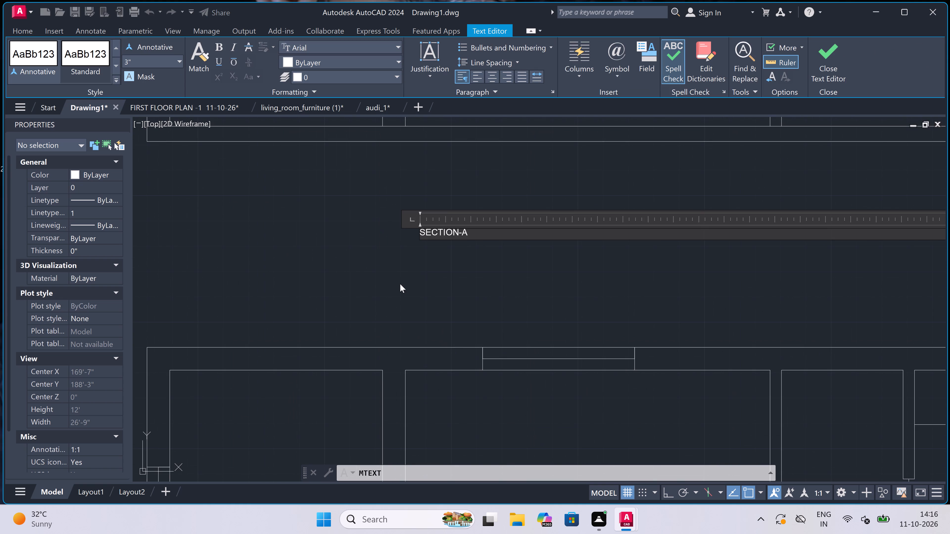
{"action": "left_click", "coordinate": [442, 221]}
{"action": "left_click", "coordinate": [429, 281]}
Set the text height of both the SECTION-A and ELEVATION labels to 1.5'.
{"action": "left_click_drag", "start_coordinate": [493, 181], "coordinate": [490, 185]}
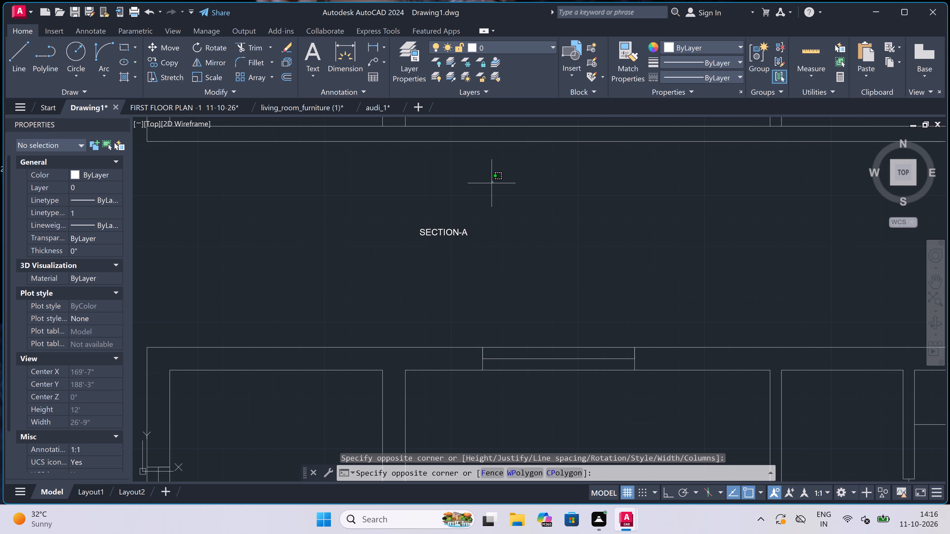
{"action": "left_click", "coordinate": [402, 247]}
{"action": "scroll", "coordinate": [403, 246], "scroll_direction": "down", "scroll_amount": 5}
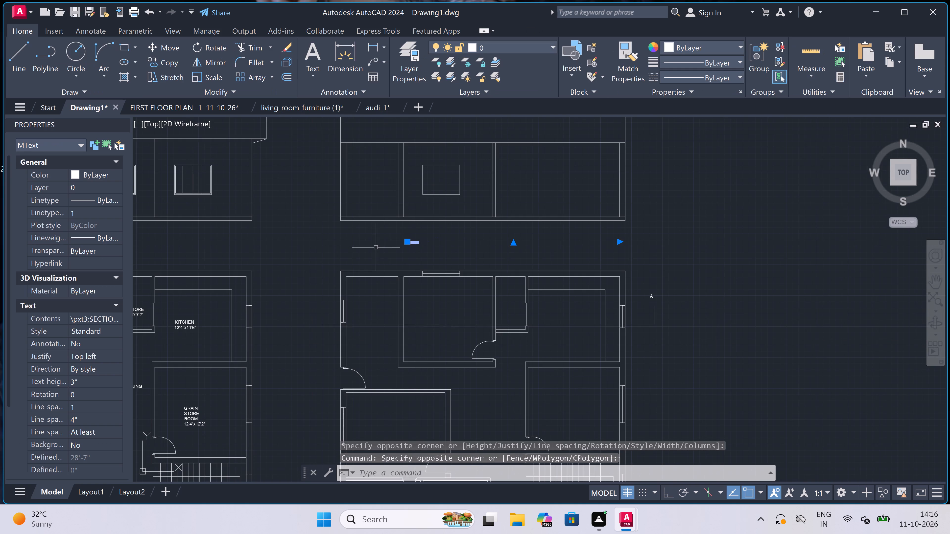
{"action": "scroll", "coordinate": [267, 264], "scroll_direction": "down", "scroll_amount": 4}
{"action": "scroll", "coordinate": [208, 273], "scroll_direction": "up", "scroll_amount": 4}
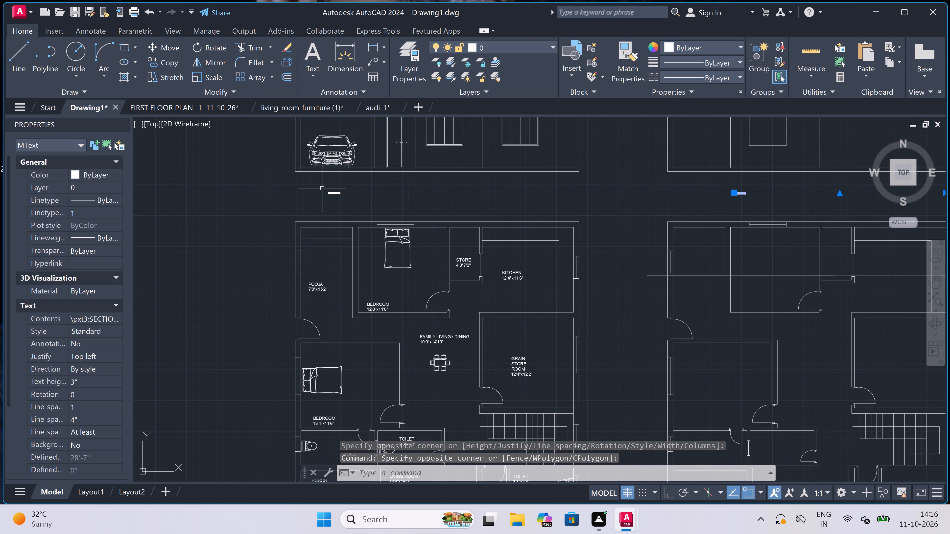
{"action": "scroll", "coordinate": [332, 175], "scroll_direction": "up", "scroll_amount": 4}
{"action": "left_click", "coordinate": [376, 221]}
{"action": "left_click", "coordinate": [345, 345]}
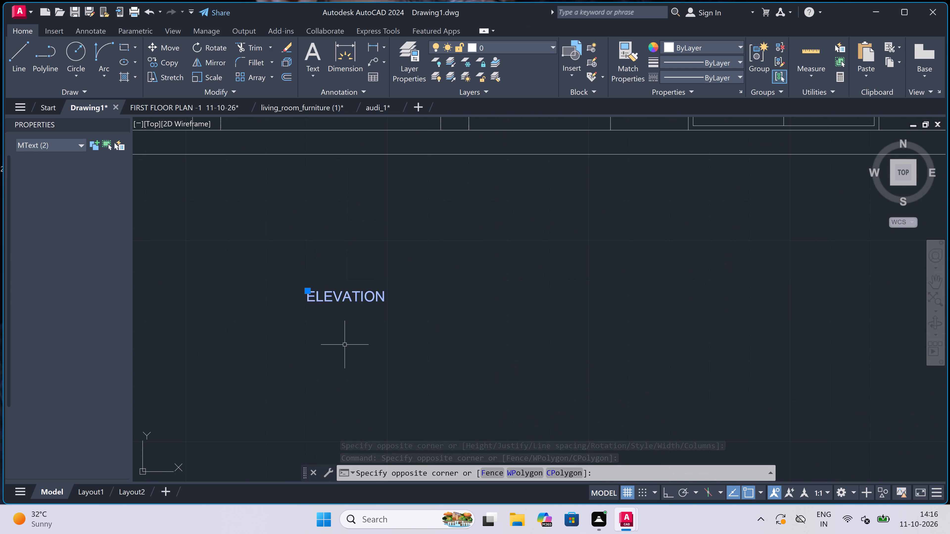
{"action": "left_click", "coordinate": [104, 382]}
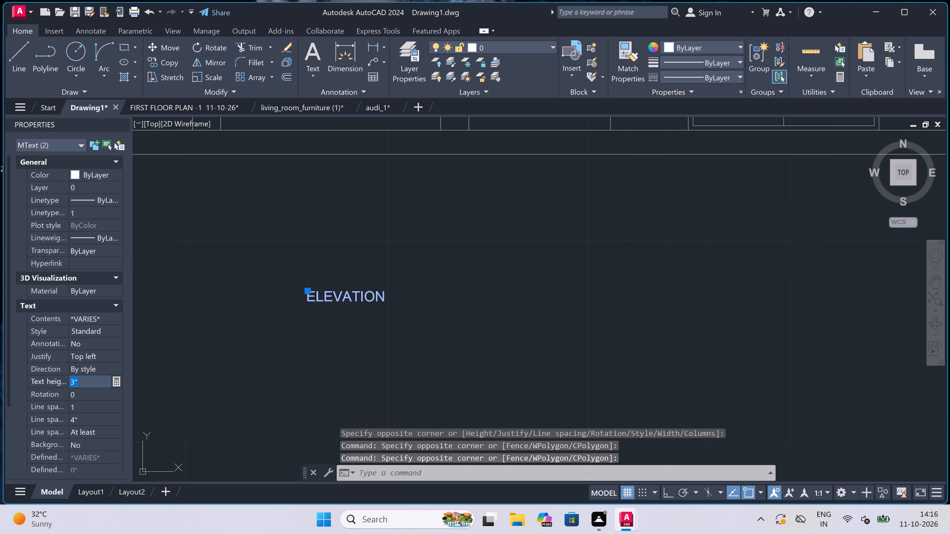
{"action": "key", "text": "BackSpace"}
{"action": "type", "text": "1.5'"}
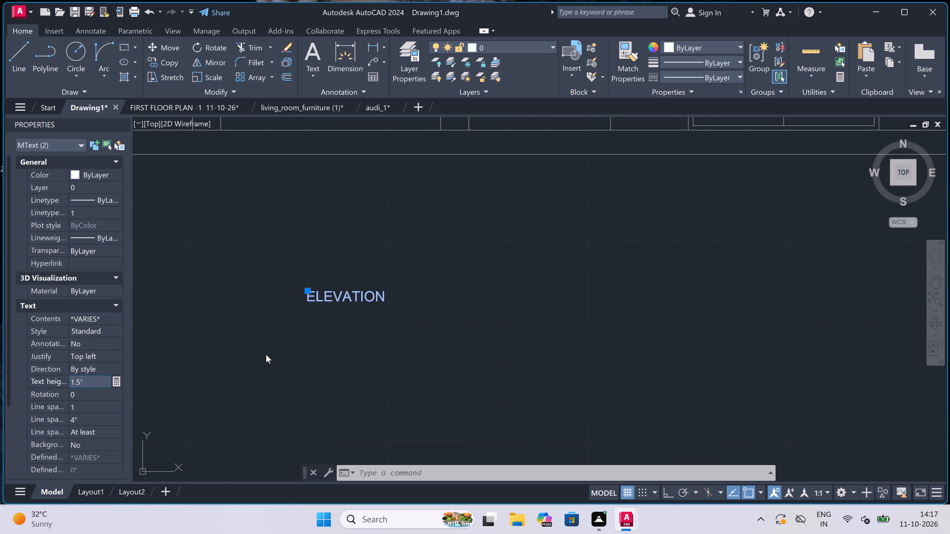
{"action": "left_click", "coordinate": [373, 355]}
{"action": "key", "text": "Escape"}
{"action": "scroll", "coordinate": [377, 315], "scroll_direction": "down", "scroll_amount": 5}
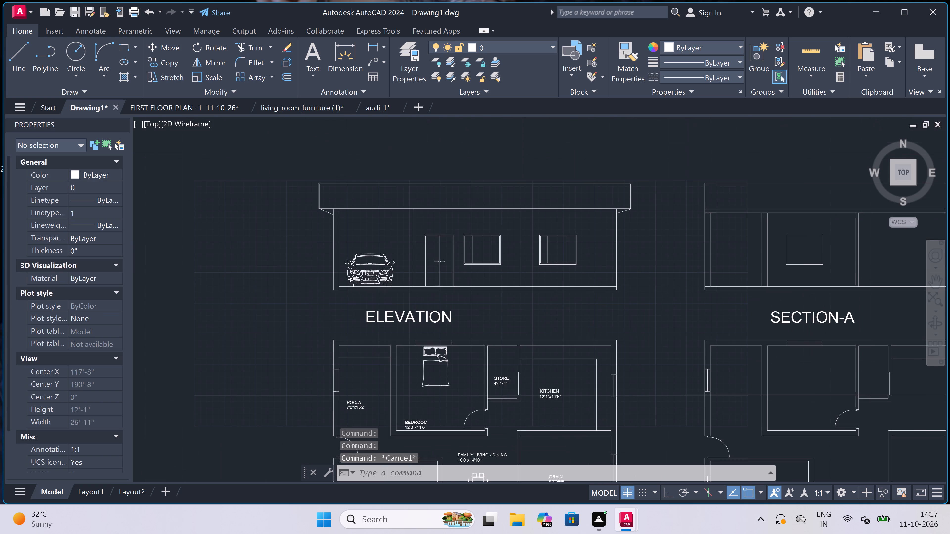
Shift the ELEVATION label rightward by its insertion grip, closer to the centre of the front elevation.
{"action": "left_click", "coordinate": [377, 314]}
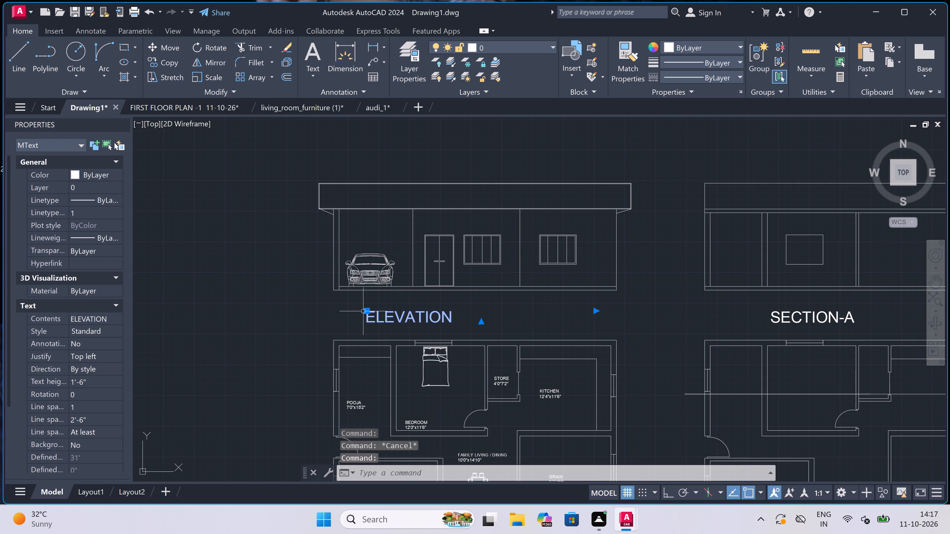
{"action": "left_click", "coordinate": [365, 313]}
{"action": "scroll", "coordinate": [405, 316], "scroll_direction": "up", "scroll_amount": 4}
{"action": "left_click", "coordinate": [418, 303]}
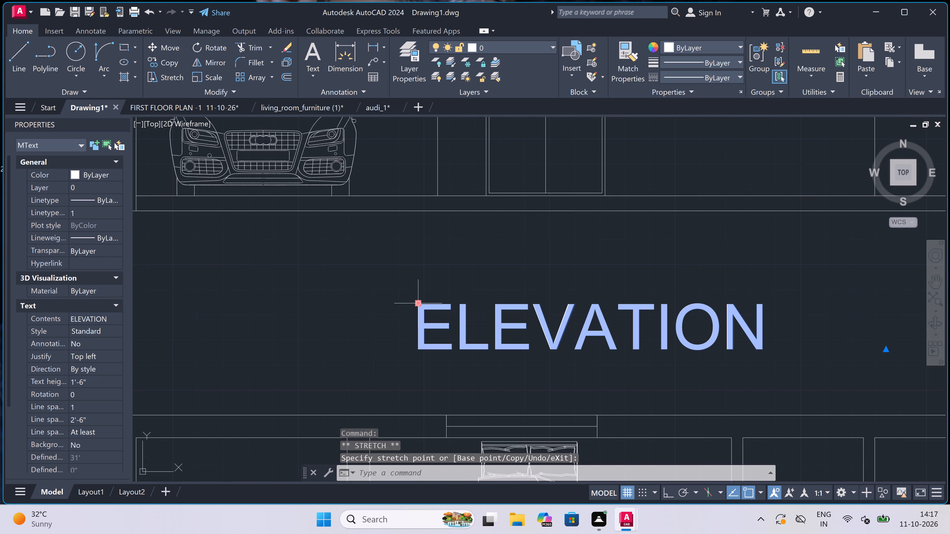
{"action": "key", "text": "Escape"}
{"action": "scroll", "coordinate": [368, 301], "scroll_direction": "down", "scroll_amount": 7}
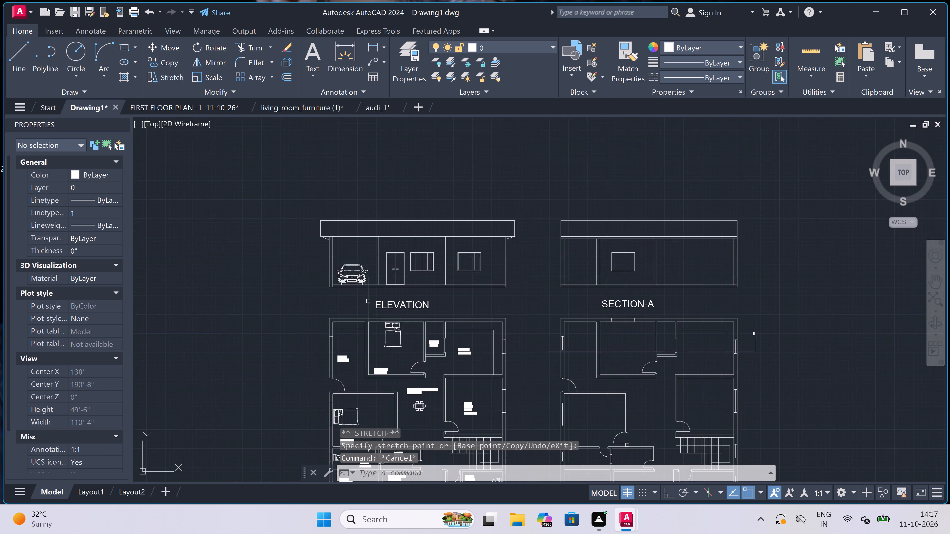
{"action": "scroll", "coordinate": [368, 301], "scroll_direction": "down", "scroll_amount": 1}
{"action": "scroll", "coordinate": [474, 299], "scroll_direction": "up", "scroll_amount": 3}
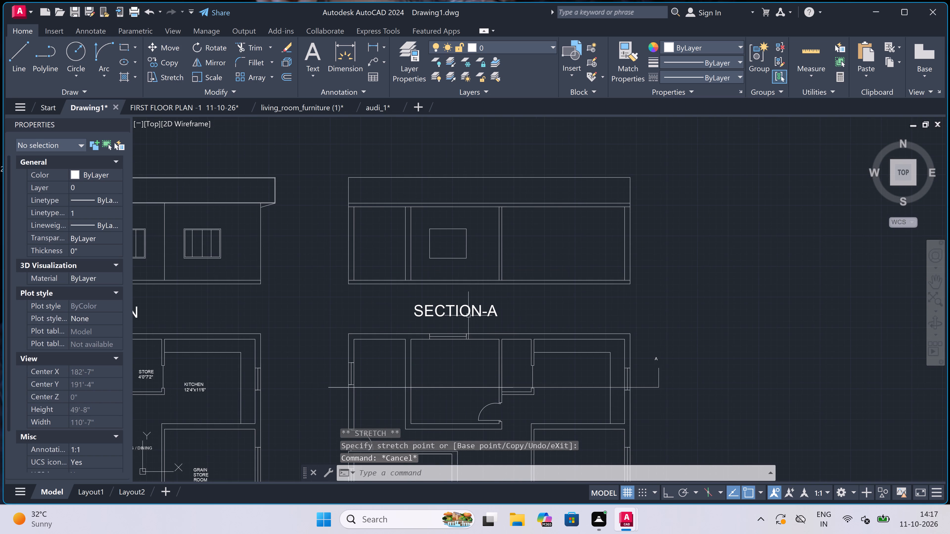
Shift the SECTION-A label rightward by its insertion grip so it sits closer to the centre of the section.
{"action": "left_click", "coordinate": [468, 316]}
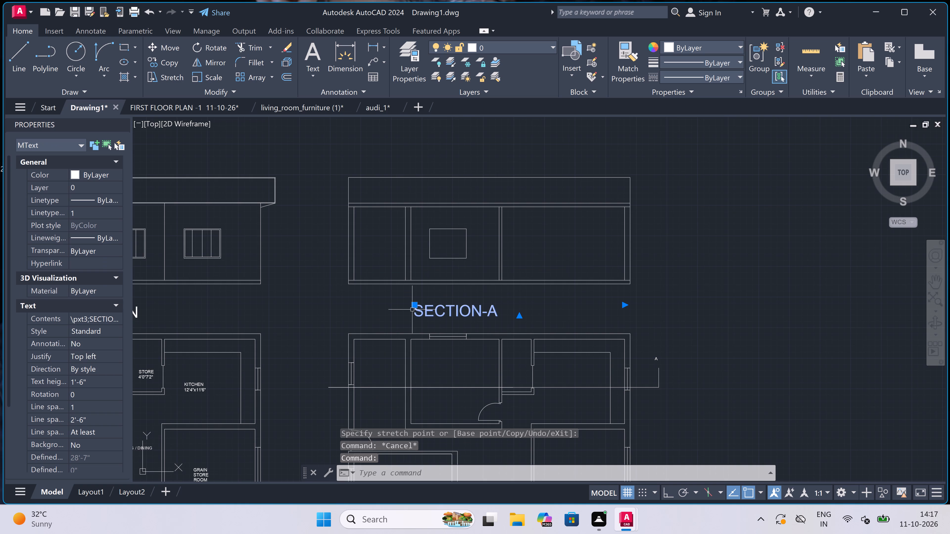
{"action": "left_click", "coordinate": [413, 306]}
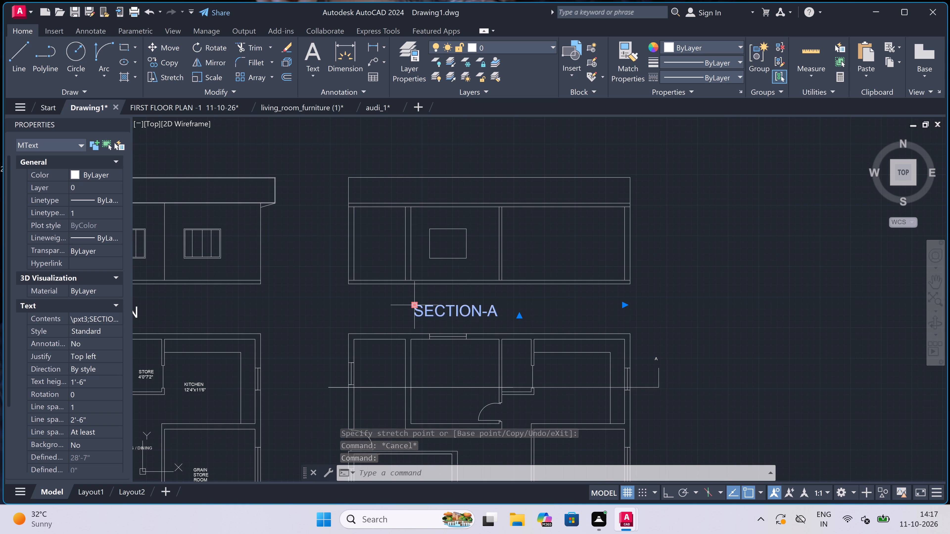
{"action": "scroll", "coordinate": [435, 301], "scroll_direction": "up", "scroll_amount": 2}
{"action": "left_click", "coordinate": [435, 300]}
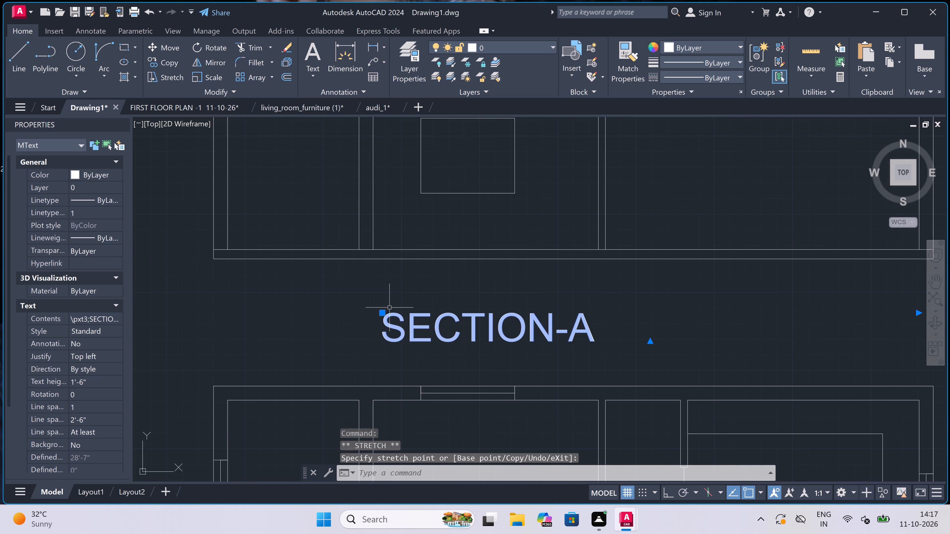
{"action": "left_click", "coordinate": [384, 314]}
{"action": "scroll", "coordinate": [449, 304], "scroll_direction": "up", "scroll_amount": 1}
{"action": "left_click", "coordinate": [452, 298]}
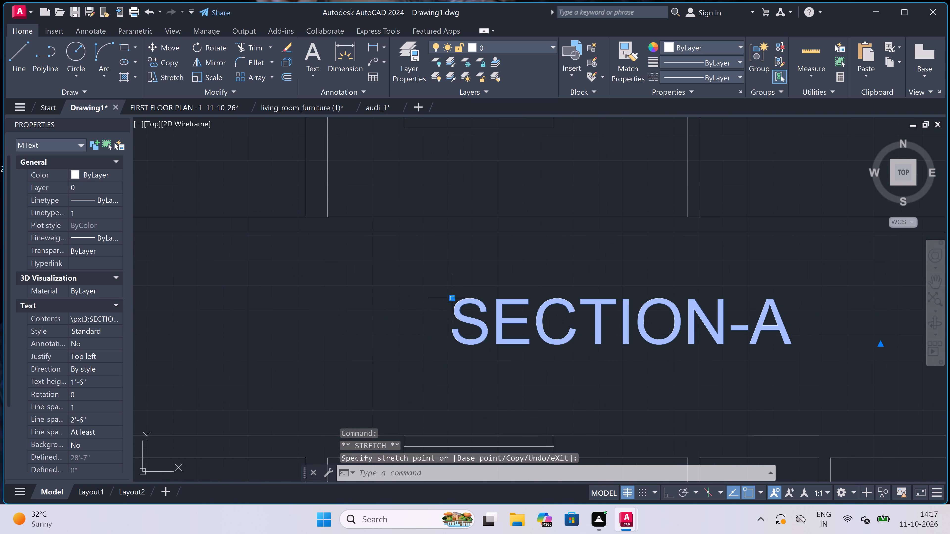
{"action": "key", "text": "Escape"}
{"action": "scroll", "coordinate": [385, 322], "scroll_direction": "down", "scroll_amount": 4}
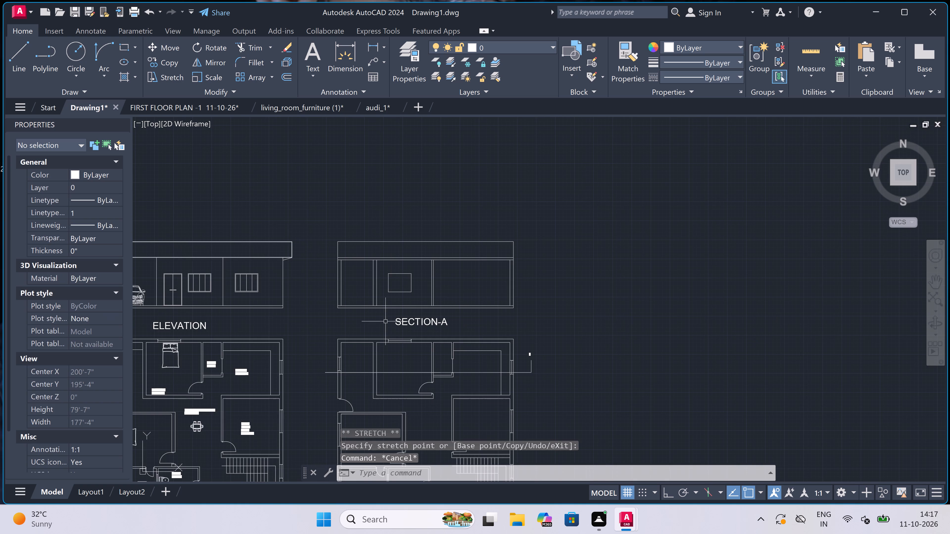
{"action": "scroll", "coordinate": [385, 319], "scroll_direction": "down", "scroll_amount": 4}
{"action": "scroll", "coordinate": [380, 342], "scroll_direction": "up", "scroll_amount": 3}
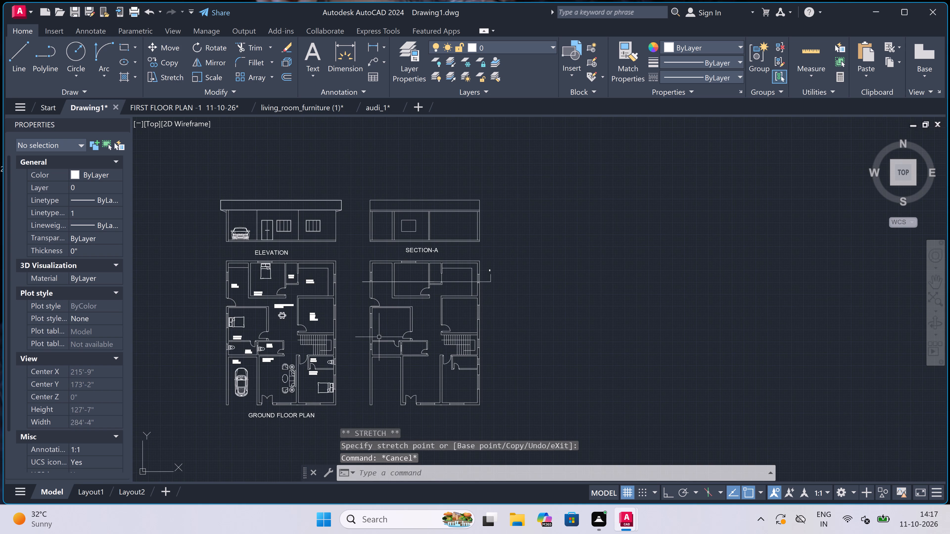
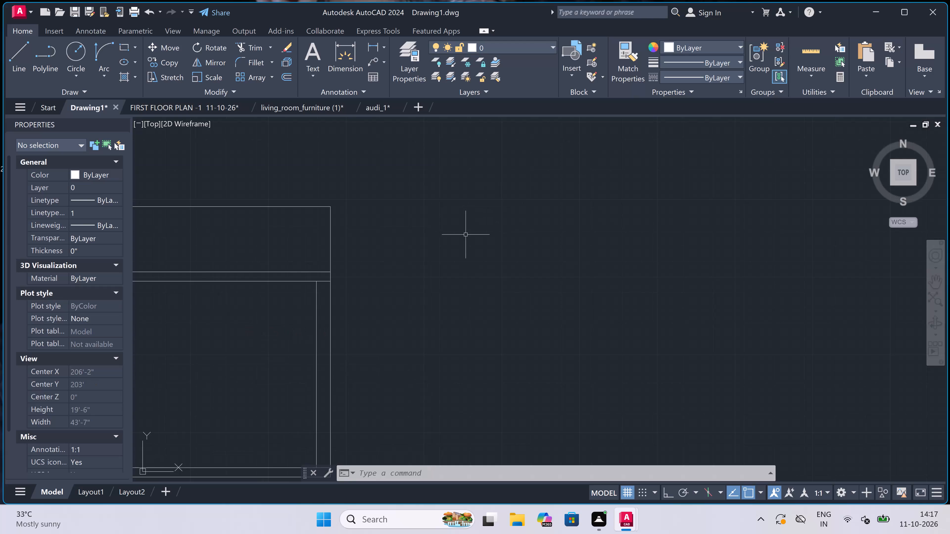
Add the multiline text label PARAPET WALL-3'6" just outside the right end of the section, level with the parapet.
{"action": "scroll", "coordinate": [451, 253], "scroll_direction": "down", "scroll_amount": 1}
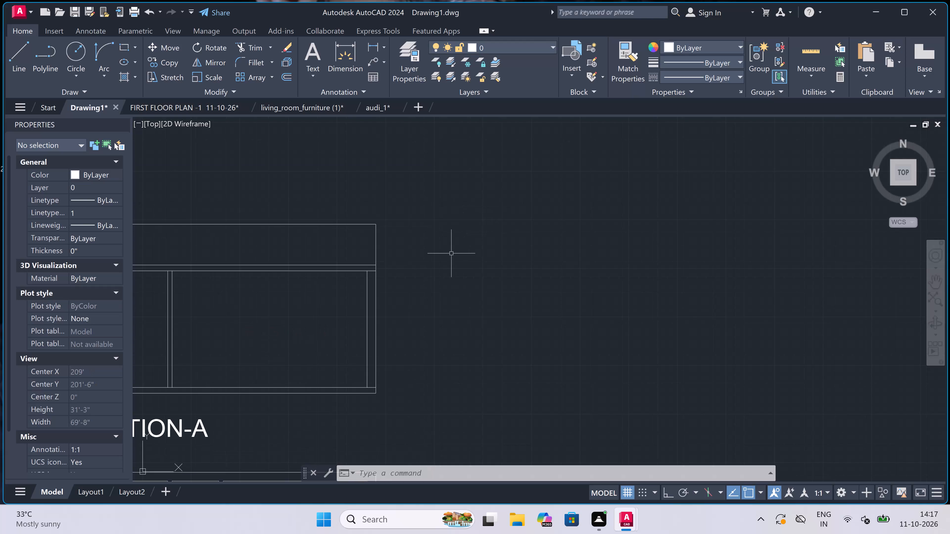
{"action": "type", "text": "MT"}
{"action": "key", "text": "space"}
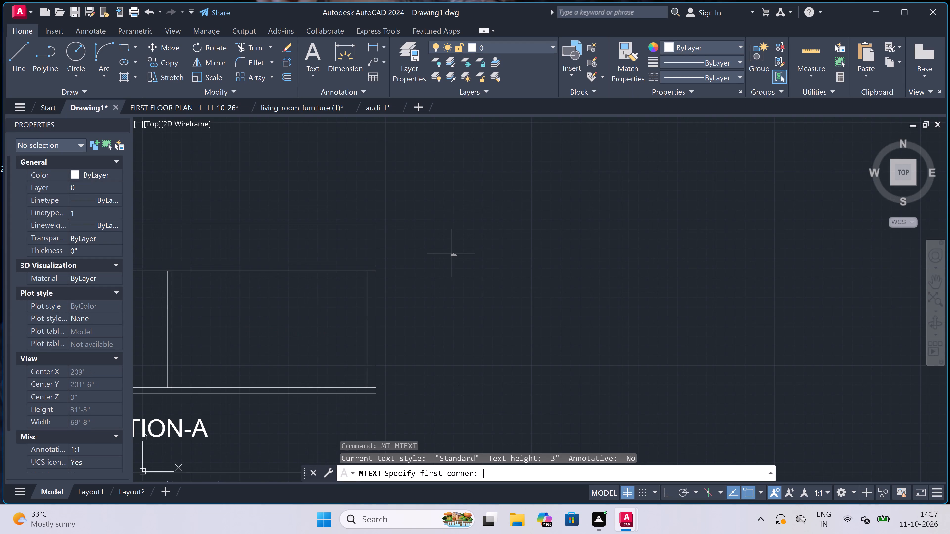
{"action": "left_click", "coordinate": [398, 244]}
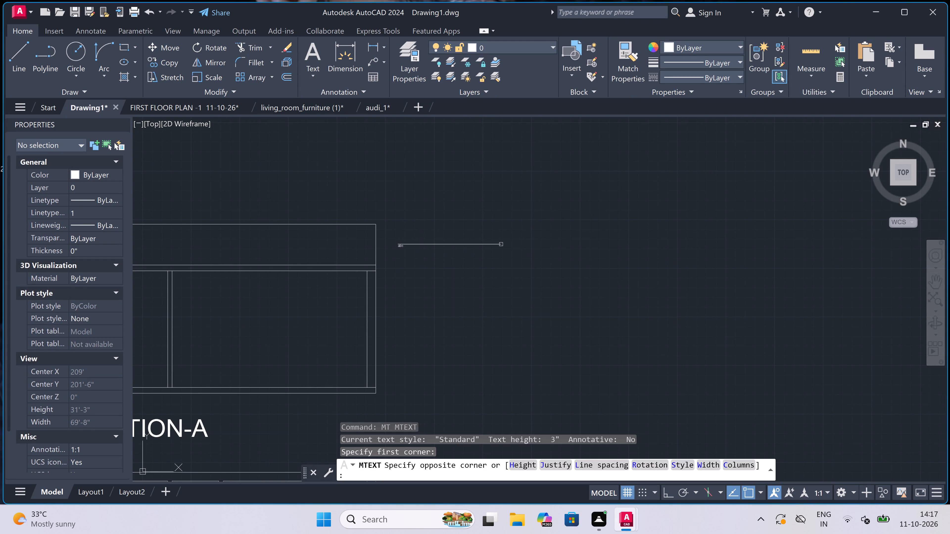
{"action": "double_click", "coordinate": [850, 244]}
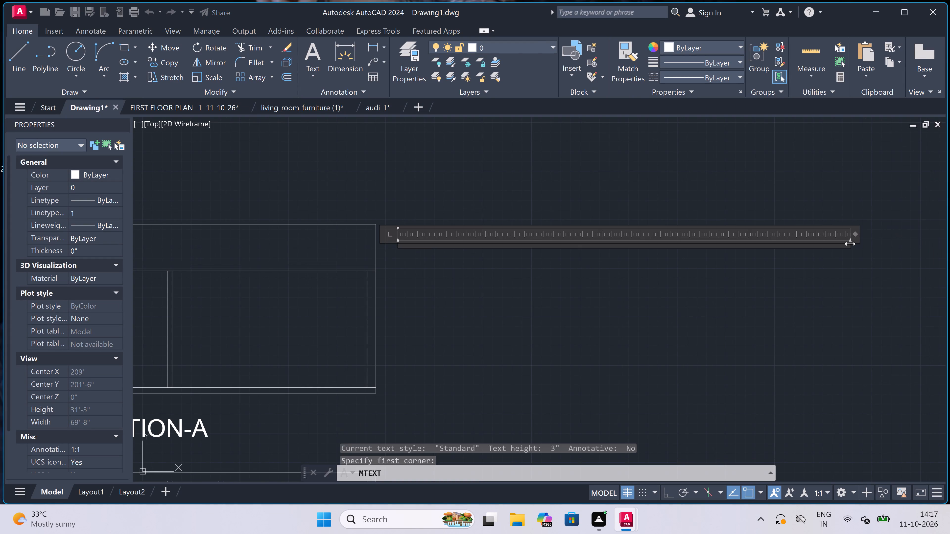
{"action": "type", "text": "PAA"}
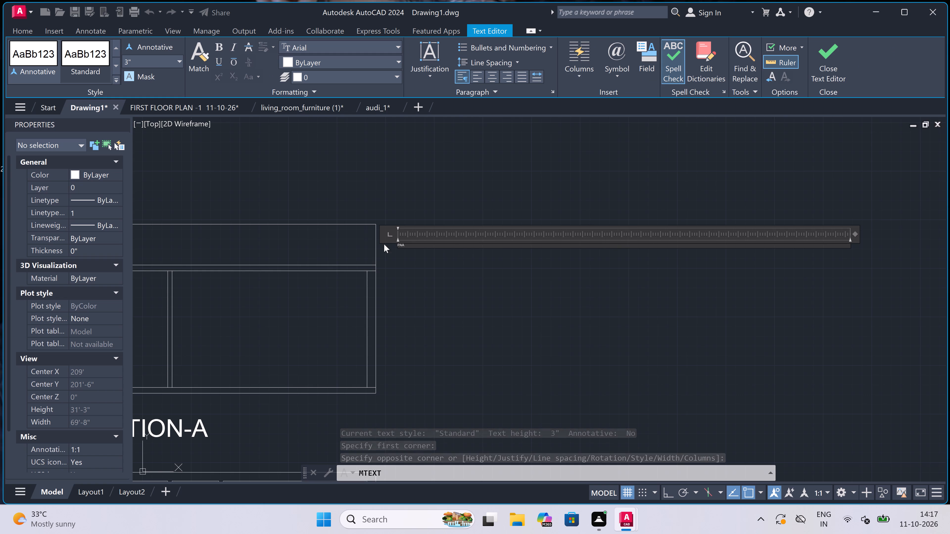
{"action": "scroll", "coordinate": [404, 244], "scroll_direction": "up", "scroll_amount": 4}
{"action": "key", "text": "BackSpace"}
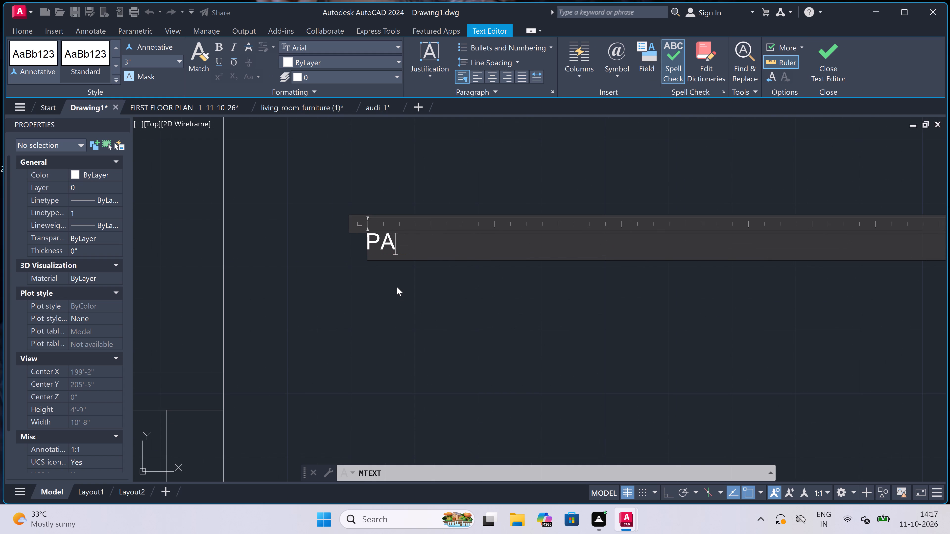
{"action": "type", "text": "RAPET WALL-"}
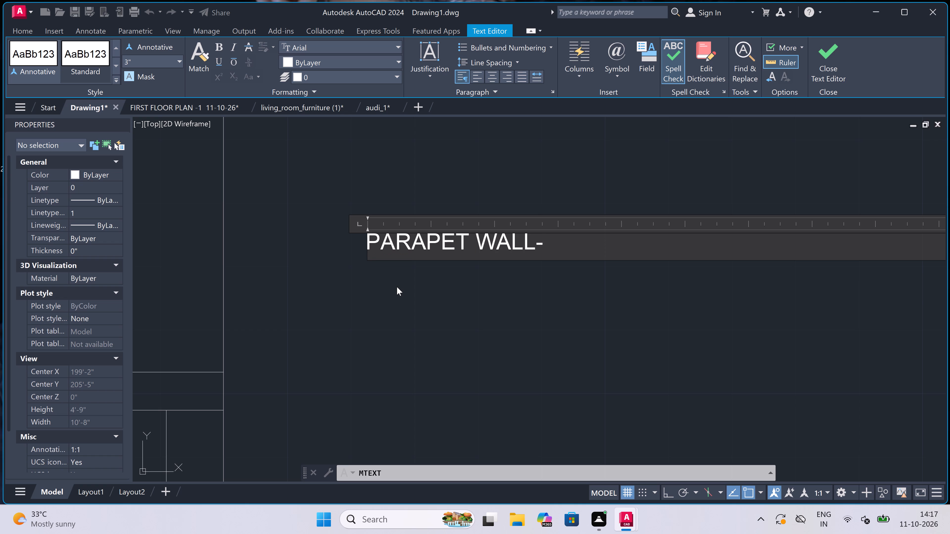
{"action": "type", "text": "3'6"}
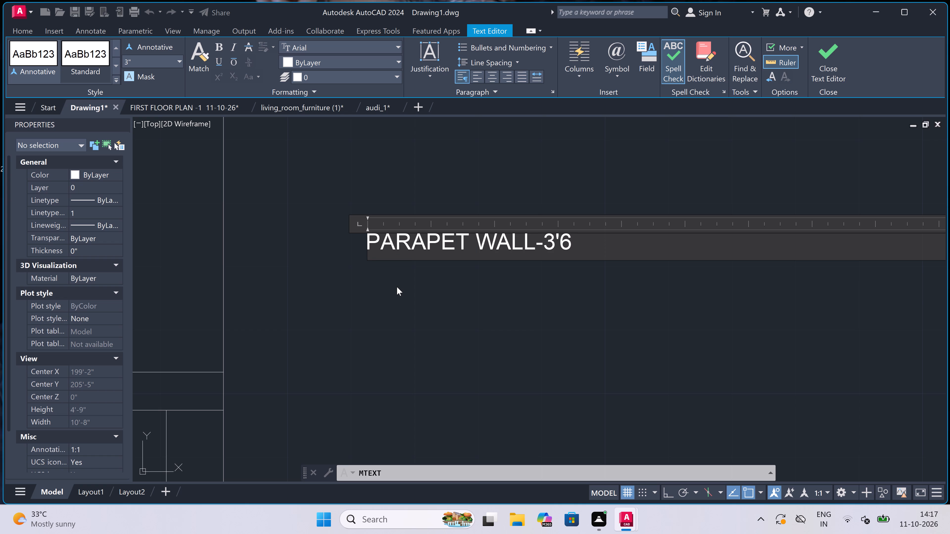
{"action": "key", "text": "shift+quotedbl"}
{"action": "left_click", "coordinate": [397, 287]}
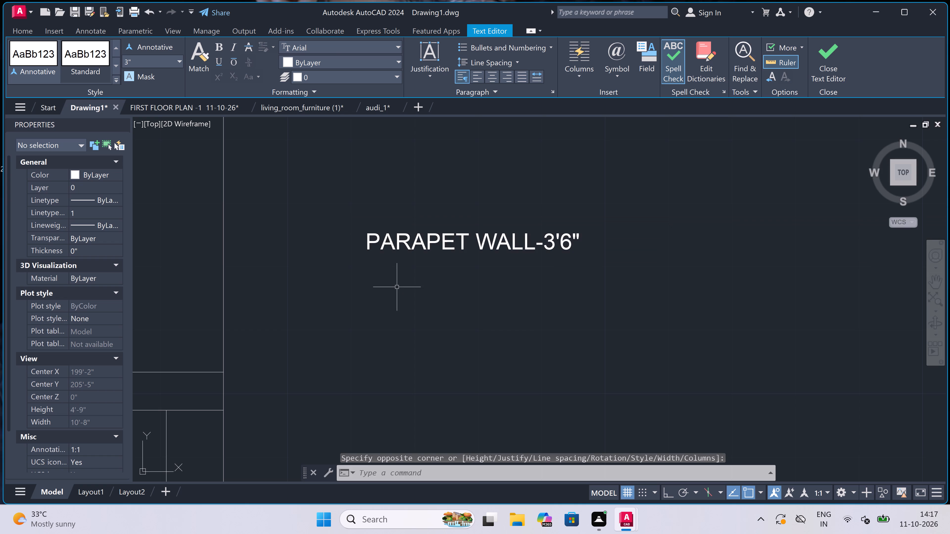
Add the multiline text label SLAB-6" below the parapet label, level with the section's roof slab.
{"action": "key", "text": "space"}
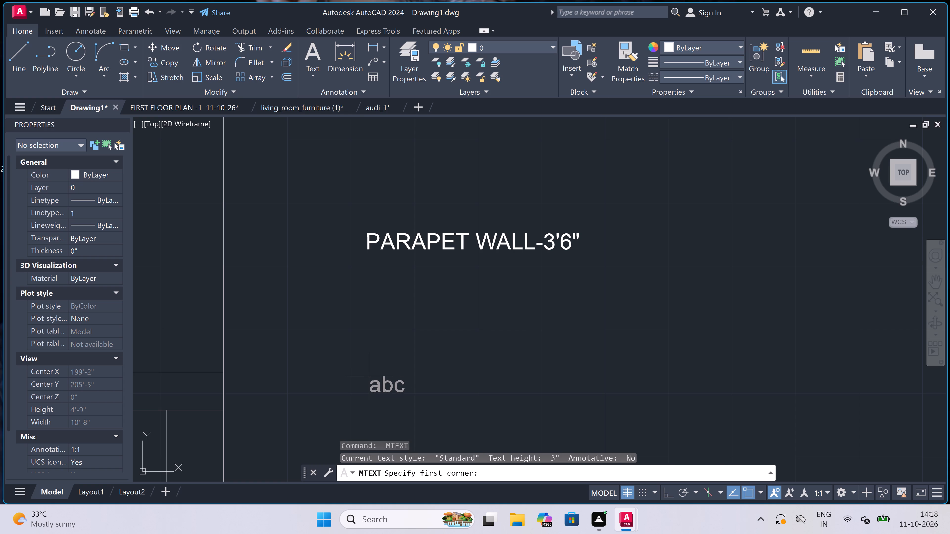
{"action": "left_click_drag", "start_coordinate": [370, 379], "coordinate": [375, 382]}
{"action": "left_click", "coordinate": [632, 408]}
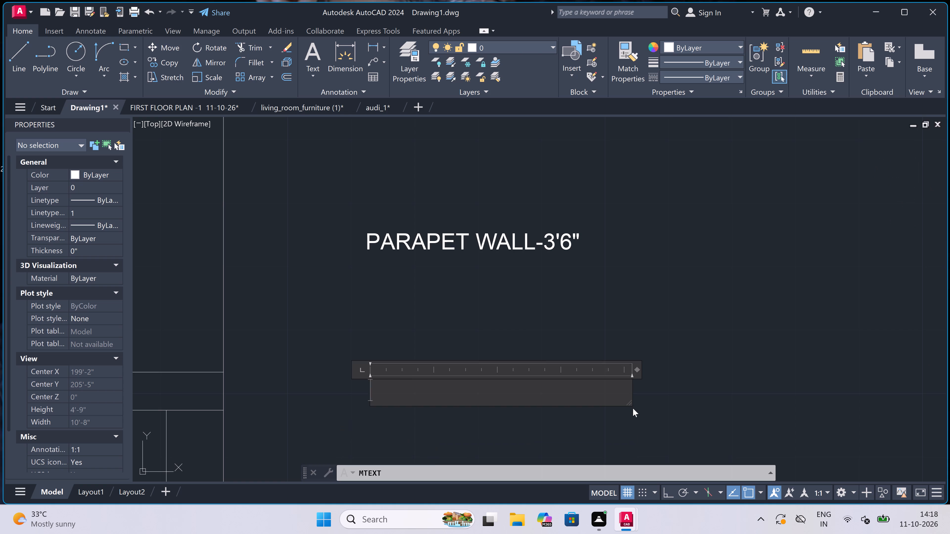
{"action": "type", "text": "SLAB-6"}
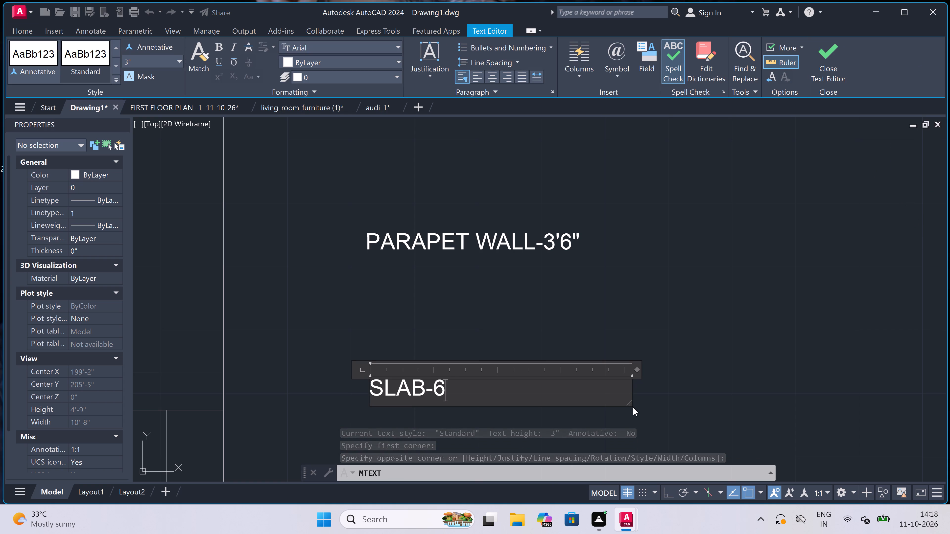
{"action": "left_click", "coordinate": [414, 325]}
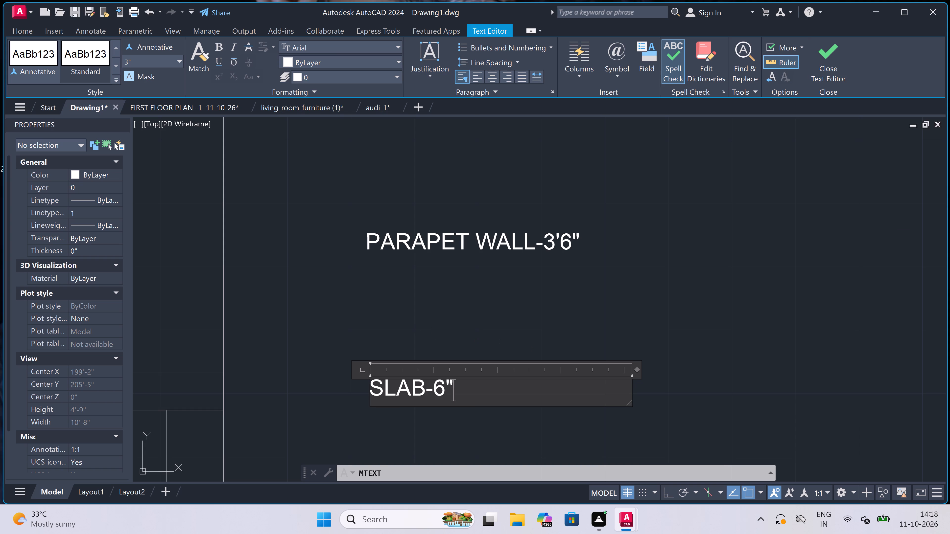
Add the multiline text label BRICK WALL-10' beside the section's right outer wall, below the slab label.
{"action": "scroll", "coordinate": [414, 325], "scroll_direction": "down", "scroll_amount": 5}
{"action": "scroll", "coordinate": [409, 372], "scroll_direction": "up", "scroll_amount": 1}
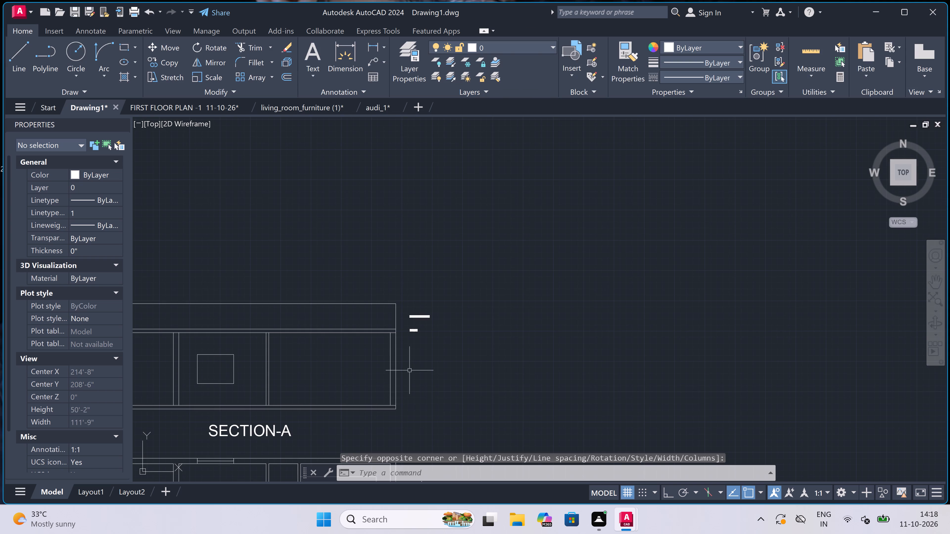
{"action": "scroll", "coordinate": [409, 372], "scroll_direction": "up", "scroll_amount": 1}
{"action": "key", "text": "space"}
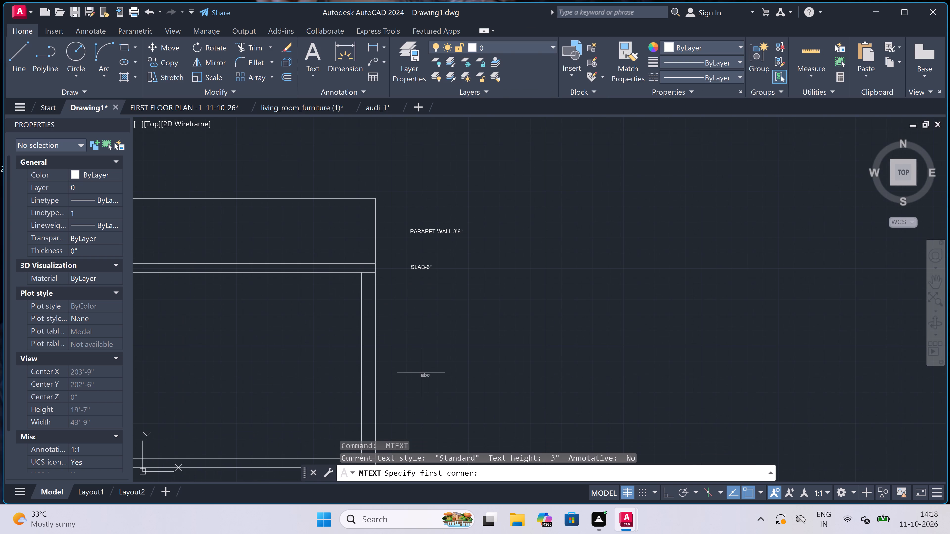
{"action": "left_click_drag", "start_coordinate": [421, 373], "coordinate": [427, 376]}
{"action": "left_click", "coordinate": [704, 386]}
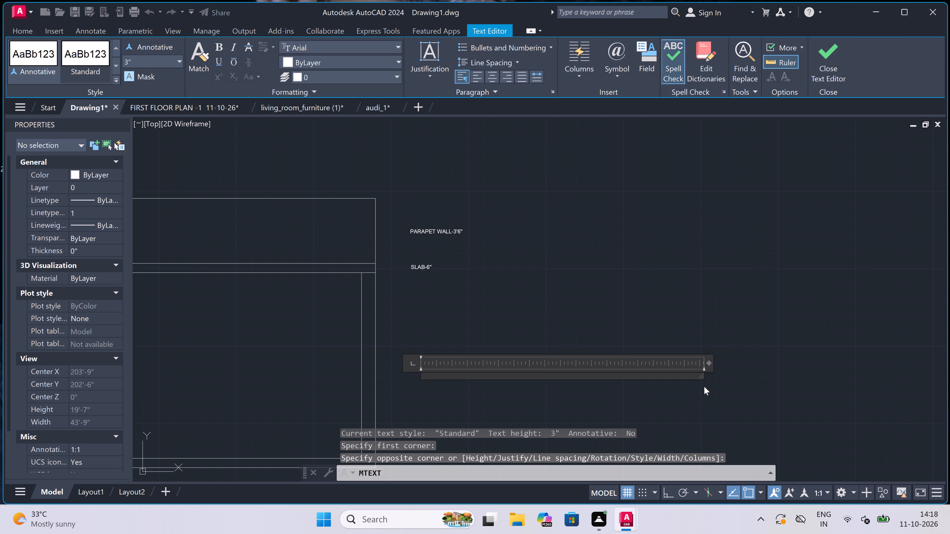
{"action": "type", "text": "BRICK WALL-10"}
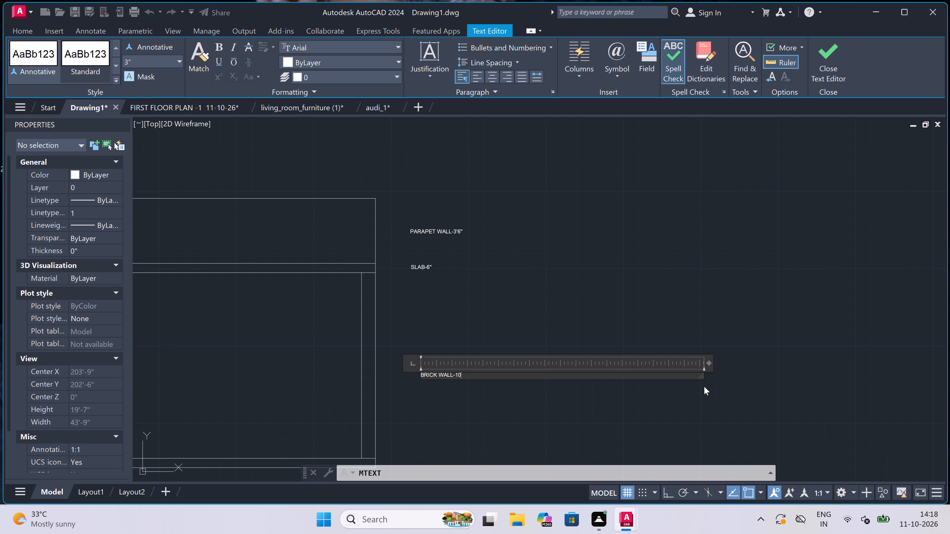
{"action": "key", "text": "apostrophe"}
{"action": "scroll", "coordinate": [440, 418], "scroll_direction": "up", "scroll_amount": 3}
{"action": "left_click", "coordinate": [406, 339]}
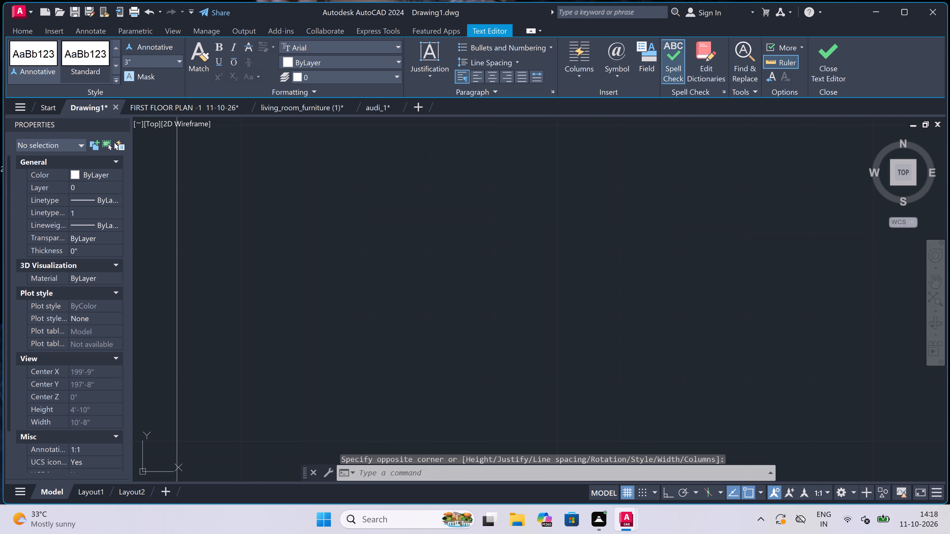
Add the multiline text label GROUND LEVEL-1'6" beside the section's base, below the brick wall label.
{"action": "scroll", "coordinate": [400, 303], "scroll_direction": "down", "scroll_amount": 6}
{"action": "scroll", "coordinate": [390, 322], "scroll_direction": "up", "scroll_amount": 3}
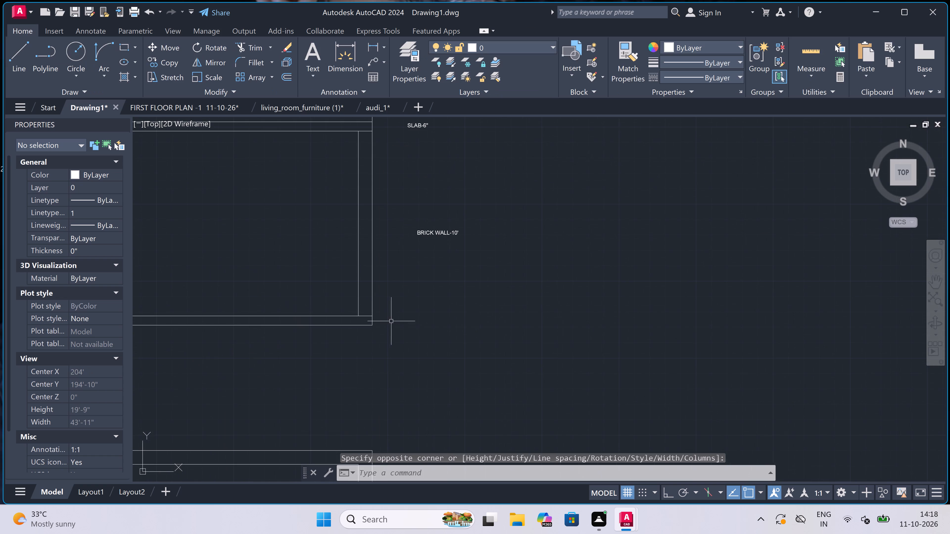
{"action": "key", "text": "space"}
{"action": "left_click", "coordinate": [412, 320]}
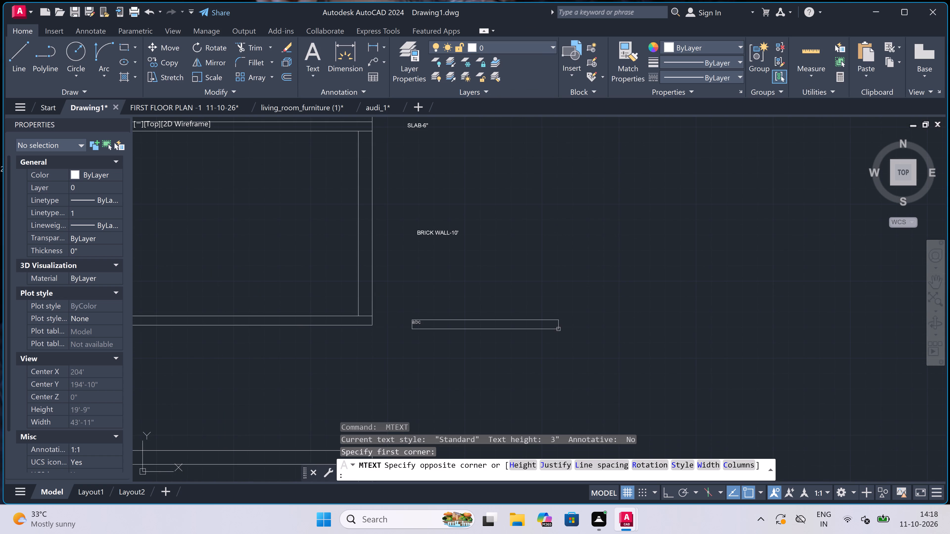
{"action": "left_click", "coordinate": [667, 330]}
{"action": "scroll", "coordinate": [435, 326], "scroll_direction": "up", "scroll_amount": 2}
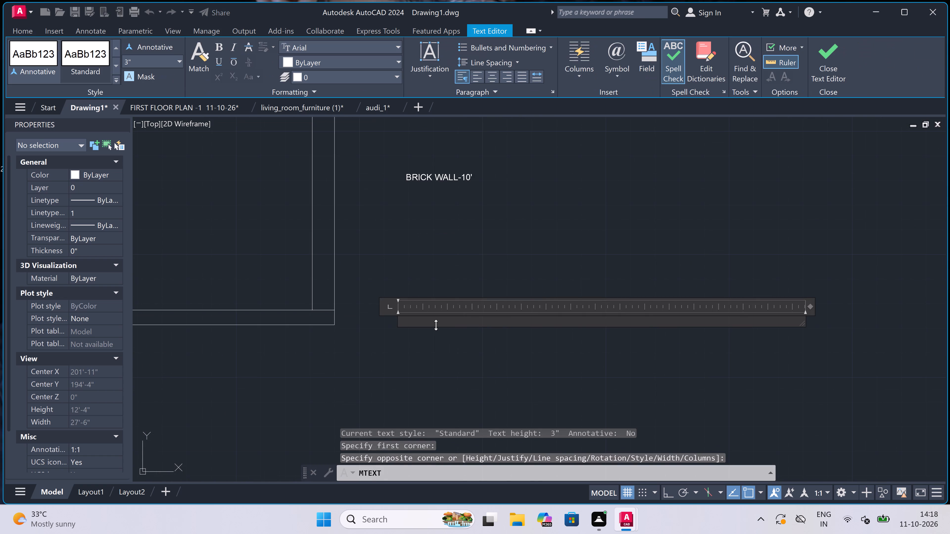
{"action": "type", "text": "GROUND"}
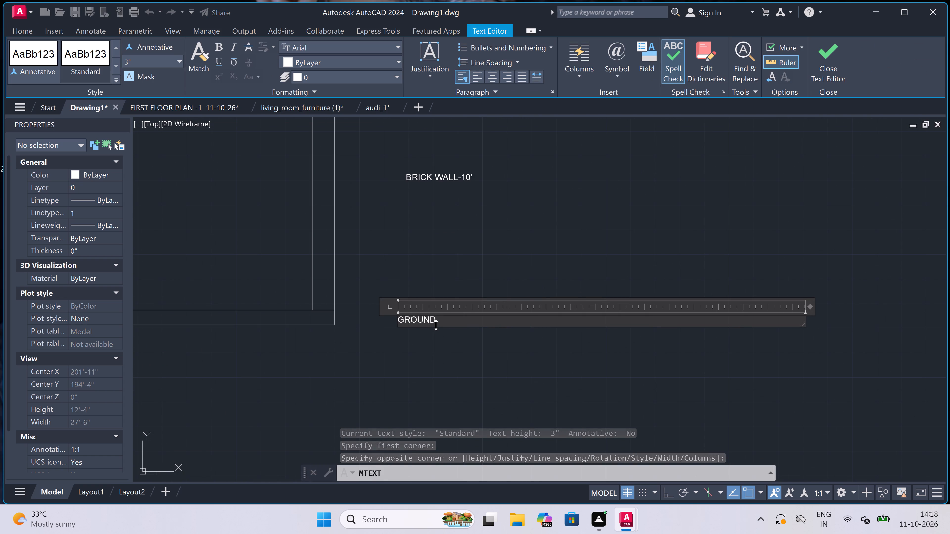
{"action": "key", "text": "space"}
{"action": "type", "text": "LEVEL-"}
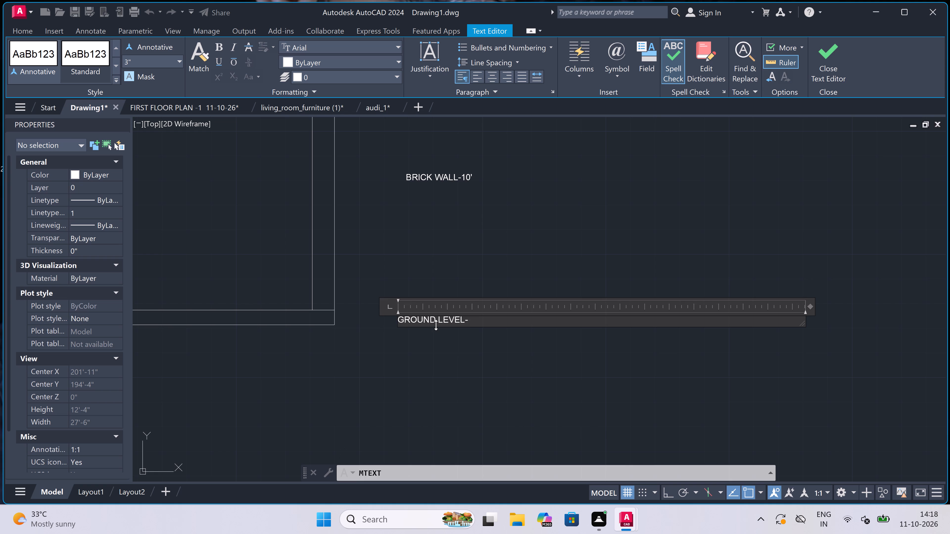
{"action": "type", "text": "1;6"}
{"action": "scroll", "coordinate": [488, 315], "scroll_direction": "up", "scroll_amount": 4}
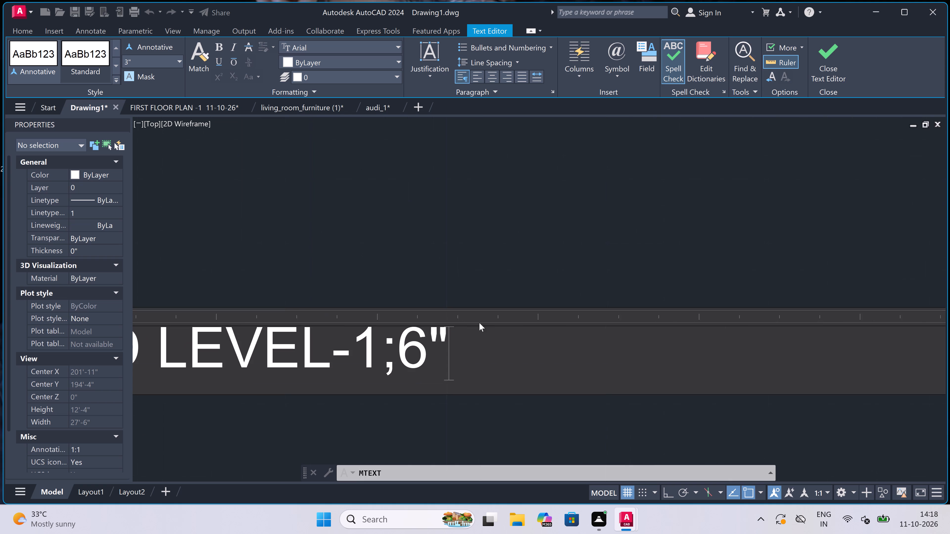
{"action": "left_click", "coordinate": [403, 352]}
{"action": "key", "text": "BackSpace"}
{"action": "key", "text": "BackSpace"}
{"action": "type", "text": "1'"}
{"action": "left_click", "coordinate": [402, 275]}
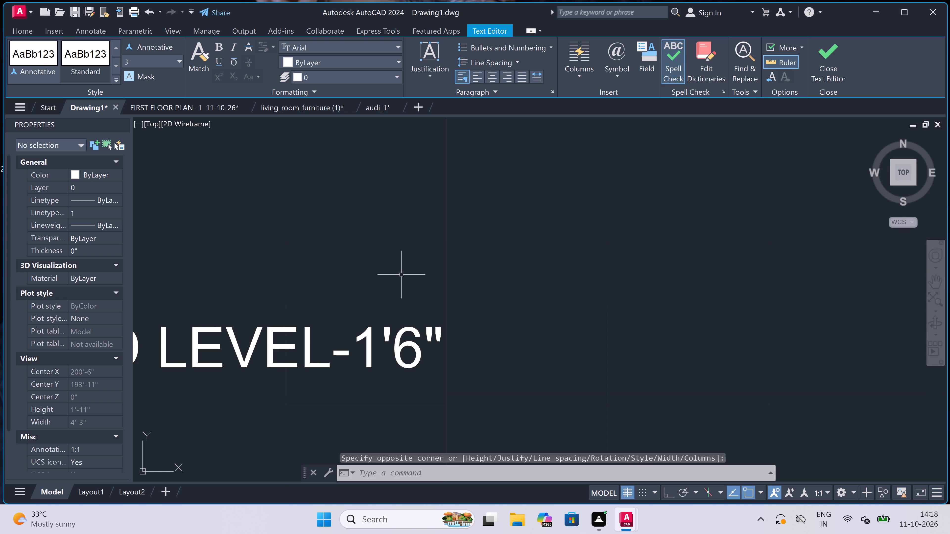
Set the text height of the parapet wall, slab, brick wall and ground level labels to 9".
{"action": "scroll", "coordinate": [401, 275], "scroll_direction": "down", "scroll_amount": 8}
{"action": "scroll", "coordinate": [401, 265], "scroll_direction": "up", "scroll_amount": 1}
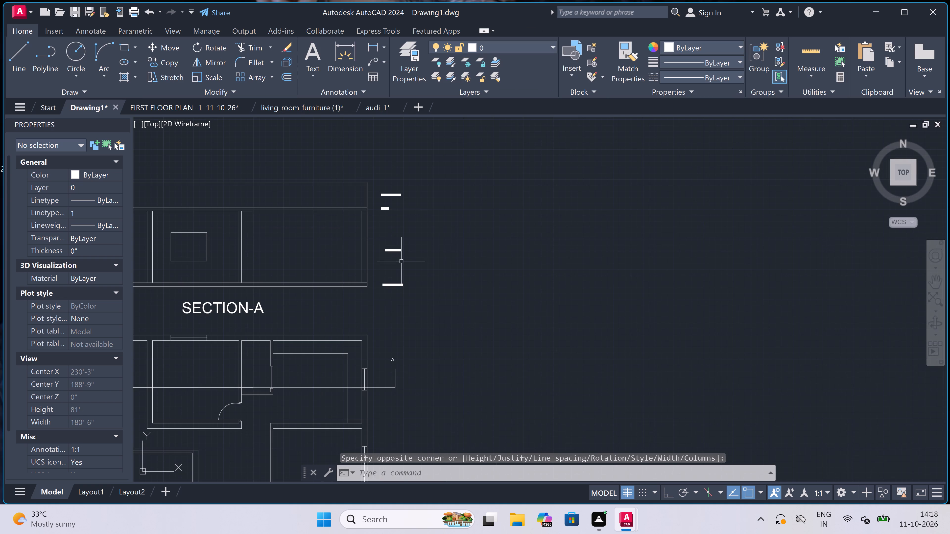
{"action": "left_click", "coordinate": [406, 183]}
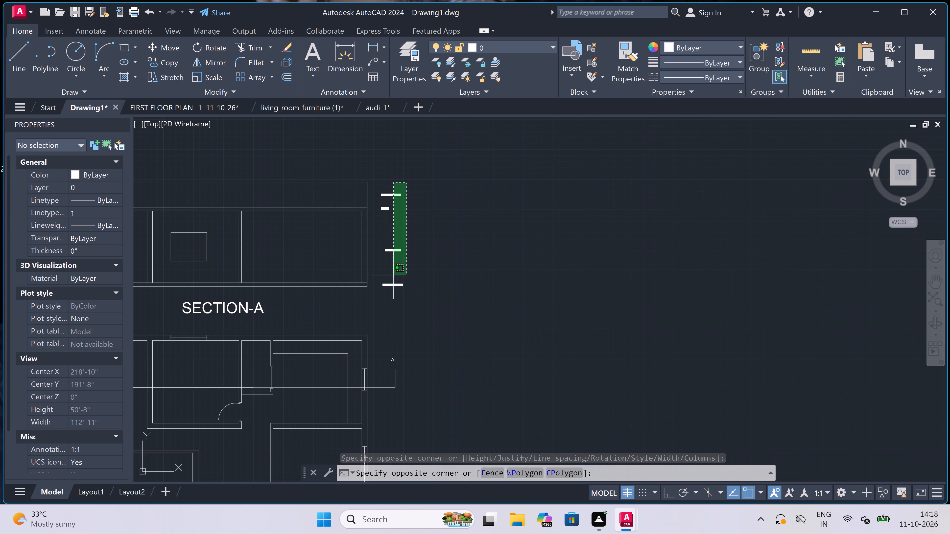
{"action": "left_click", "coordinate": [389, 298]}
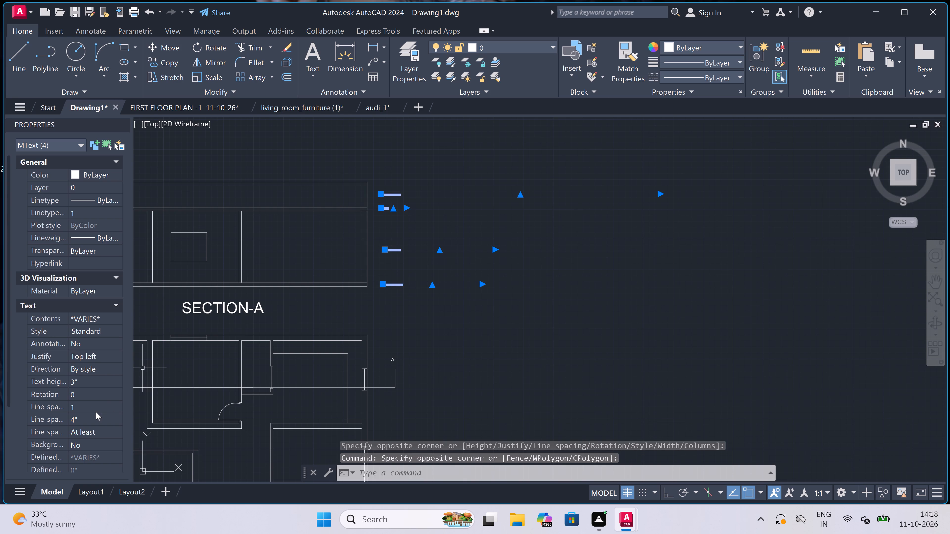
{"action": "left_click", "coordinate": [99, 382]}
{"action": "key", "text": "BackSpace"}
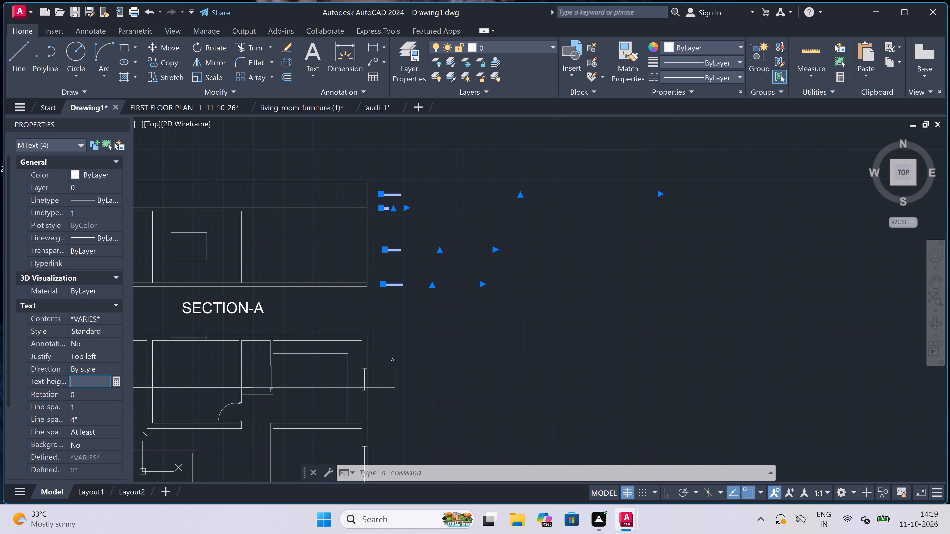
{"action": "key", "text": "9"}
{"action": "key", "text": "shift+quotedbl"}
{"action": "left_click", "coordinate": [468, 195]}
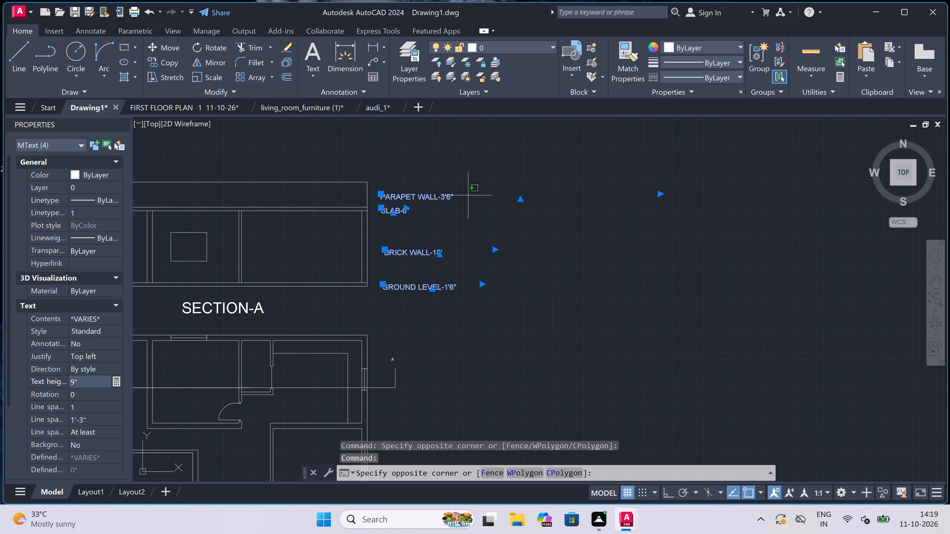
Draw a short horizontal leader line from the section's parapet outer edge to the PARAPET WALL-3'6" label, with Ortho on.
{"action": "key", "text": "Escape"}
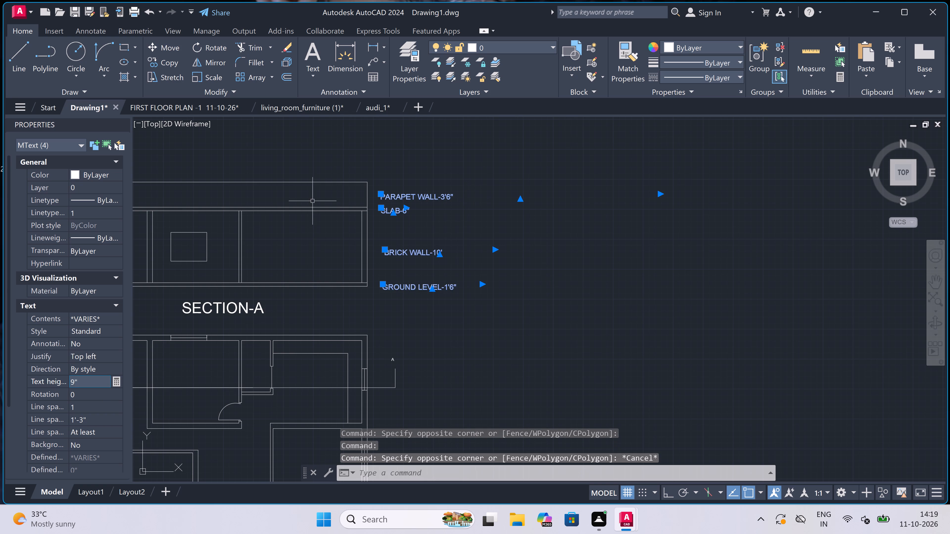
{"action": "key", "text": "Escape"}
{"action": "scroll", "coordinate": [375, 195], "scroll_direction": "up", "scroll_amount": 3}
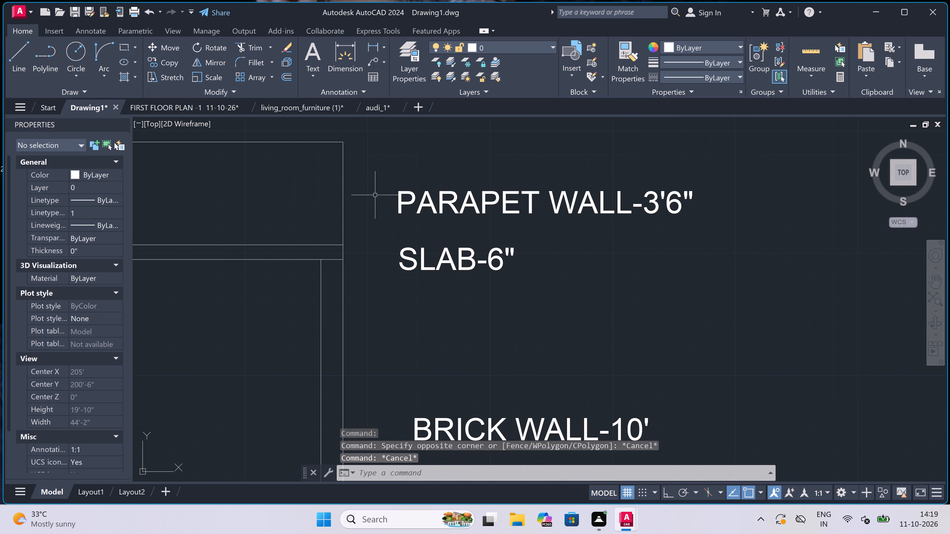
{"action": "key", "text": "l"}
{"action": "key", "text": "space"}
{"action": "left_click", "coordinate": [341, 201]}
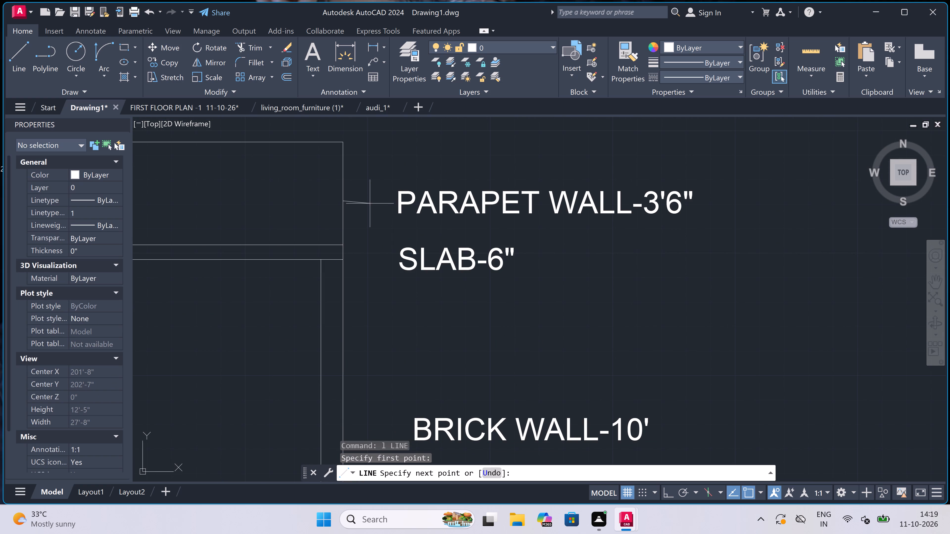
{"action": "key", "text": "F8"}
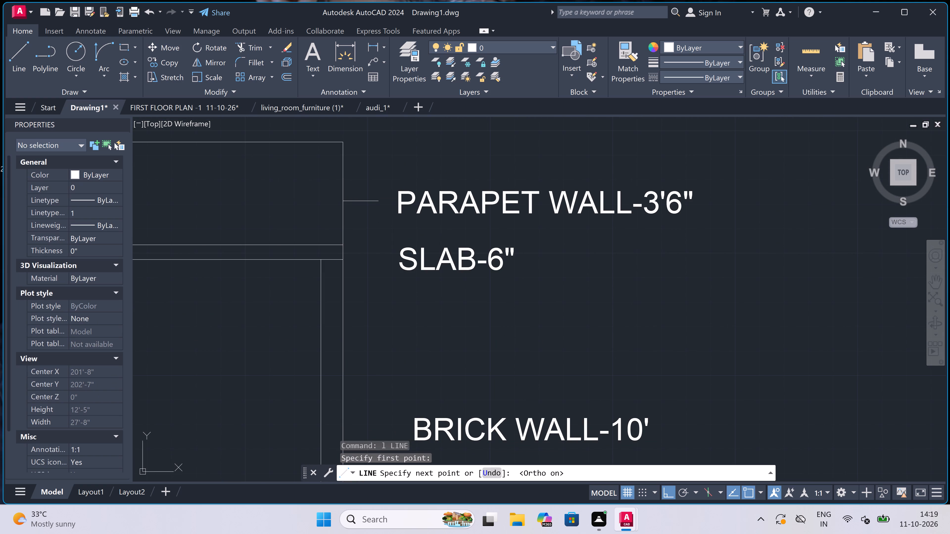
{"action": "left_click", "coordinate": [381, 199]}
{"action": "key", "text": "Escape"}
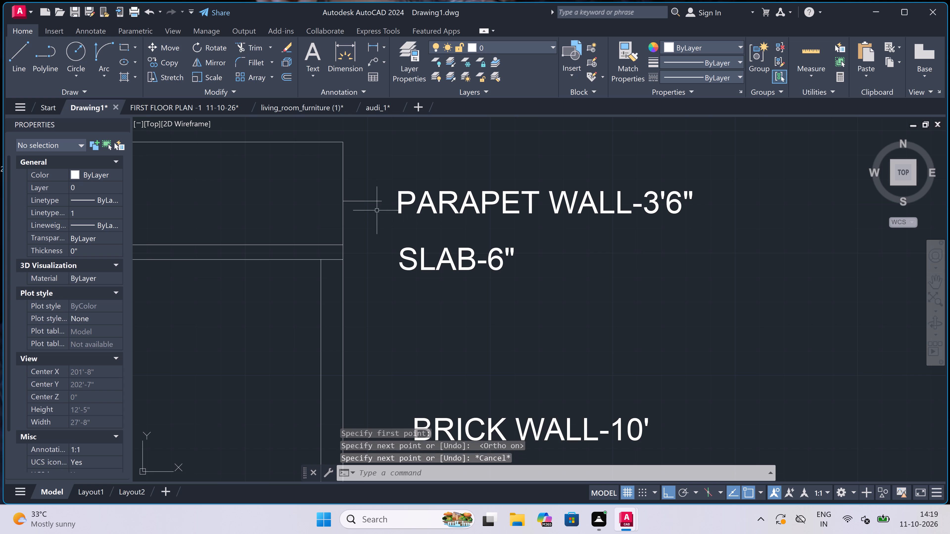
Draw a short horizontal leader line from inside the roof slab's end to the SLAB-6" label.
{"action": "key", "text": "space"}
{"action": "scroll", "coordinate": [344, 249], "scroll_direction": "up", "scroll_amount": 2}
{"action": "left_click", "coordinate": [312, 253]}
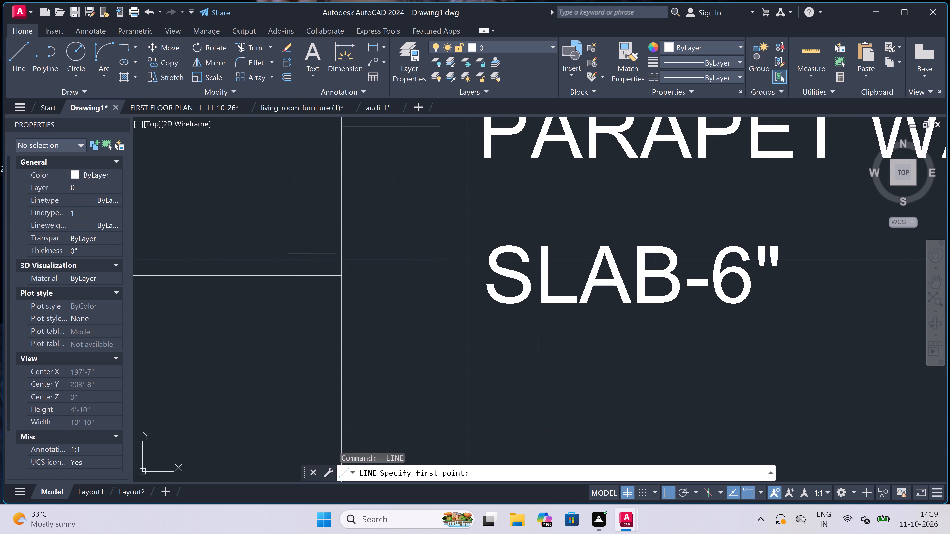
{"action": "left_click", "coordinate": [457, 256]}
{"action": "key", "text": "Escape"}
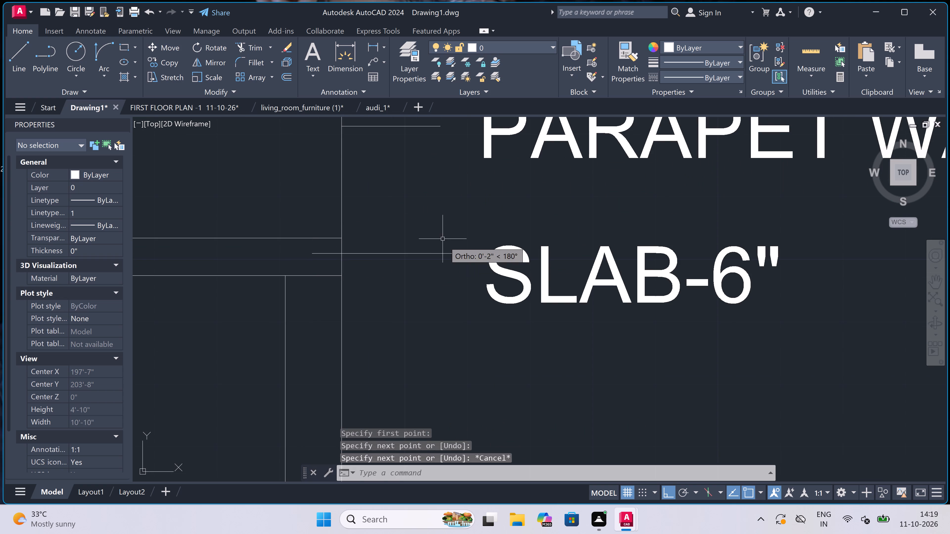
Draw a horizontal leader line about 1'-9" long from the outer wall face to the BRICK WALL-10' label.
{"action": "scroll", "coordinate": [390, 217], "scroll_direction": "down", "scroll_amount": 4}
{"action": "key", "text": "space"}
{"action": "scroll", "coordinate": [378, 290], "scroll_direction": "up", "scroll_amount": 1}
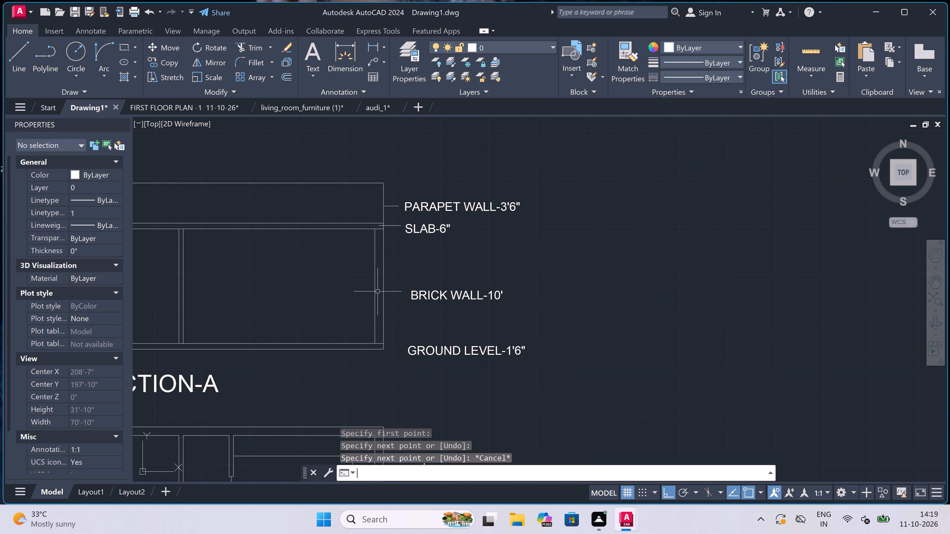
{"action": "scroll", "coordinate": [378, 290], "scroll_direction": "up", "scroll_amount": 1}
{"action": "left_click", "coordinate": [388, 306]}
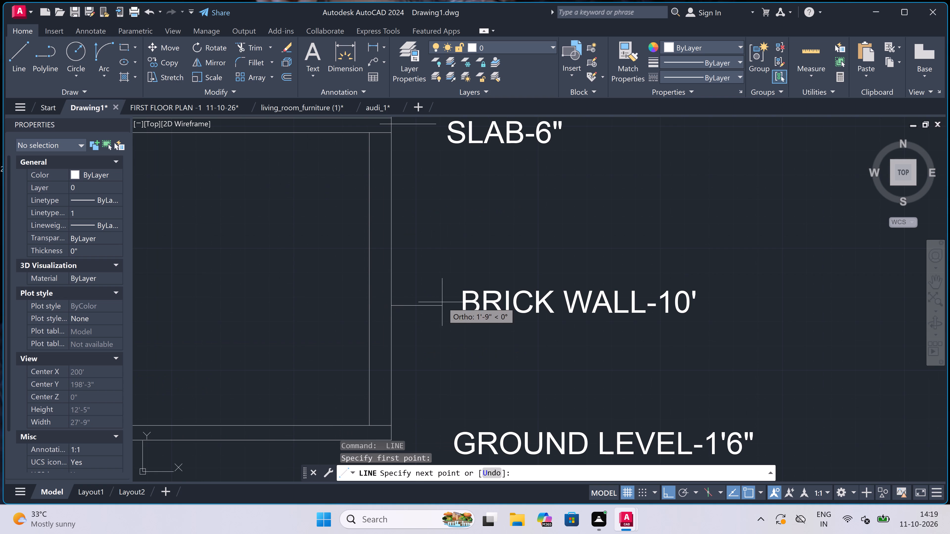
{"action": "left_click", "coordinate": [440, 306]}
{"action": "key", "text": "Escape"}
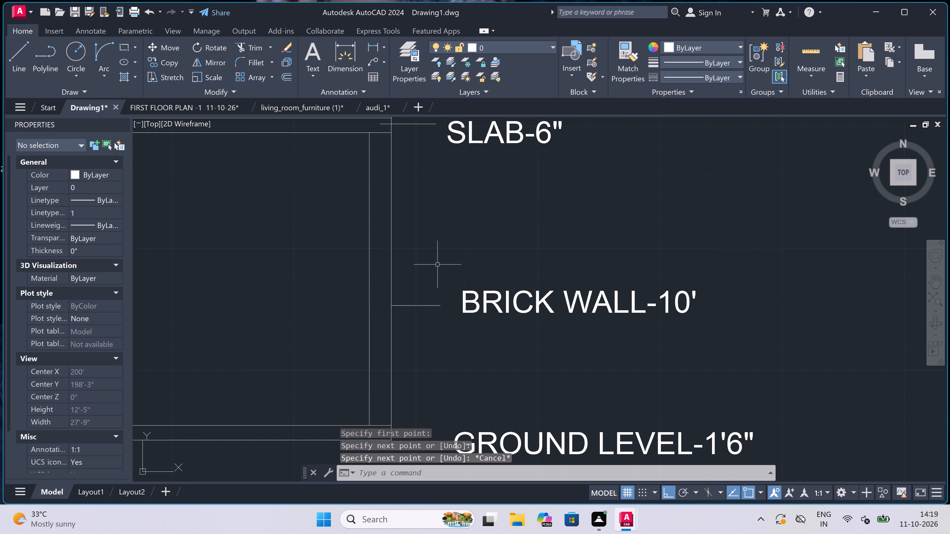
Draw a short horizontal leader line from inside the section's base strip to the GROUND LEVEL-1'6" label.
{"action": "scroll", "coordinate": [436, 257], "scroll_direction": "down", "scroll_amount": 4}
{"action": "scroll", "coordinate": [433, 288], "scroll_direction": "up", "scroll_amount": 3}
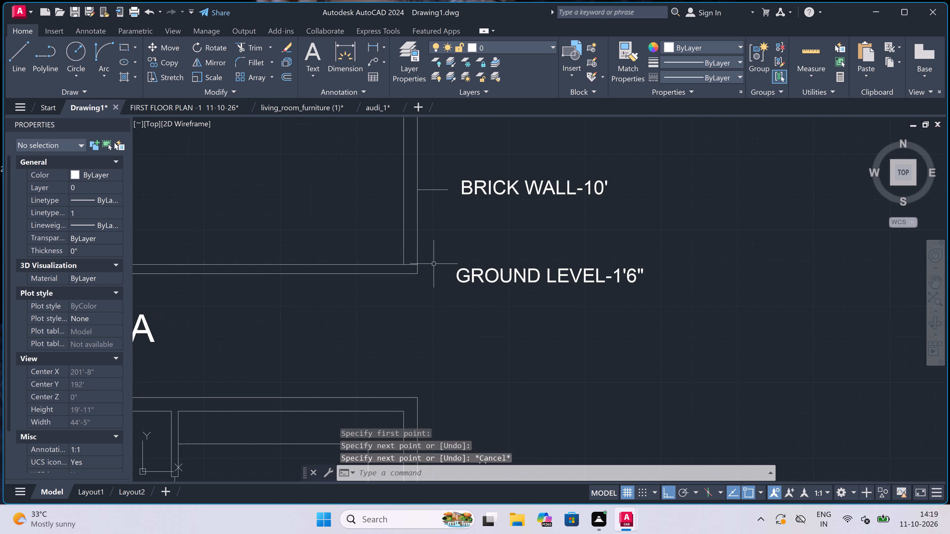
{"action": "key", "text": "space"}
{"action": "scroll", "coordinate": [432, 265], "scroll_direction": "up", "scroll_amount": 3}
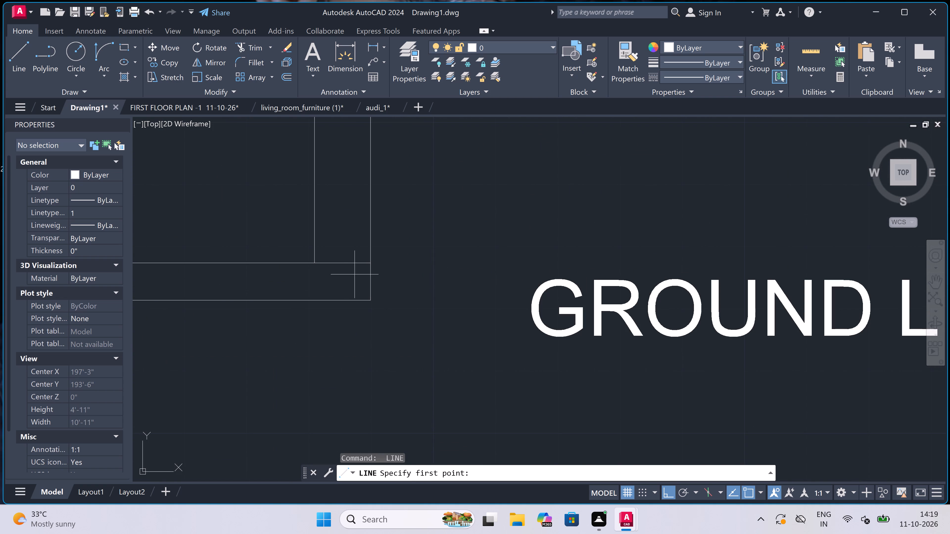
{"action": "left_click", "coordinate": [344, 277]}
{"action": "left_click", "coordinate": [480, 280]}
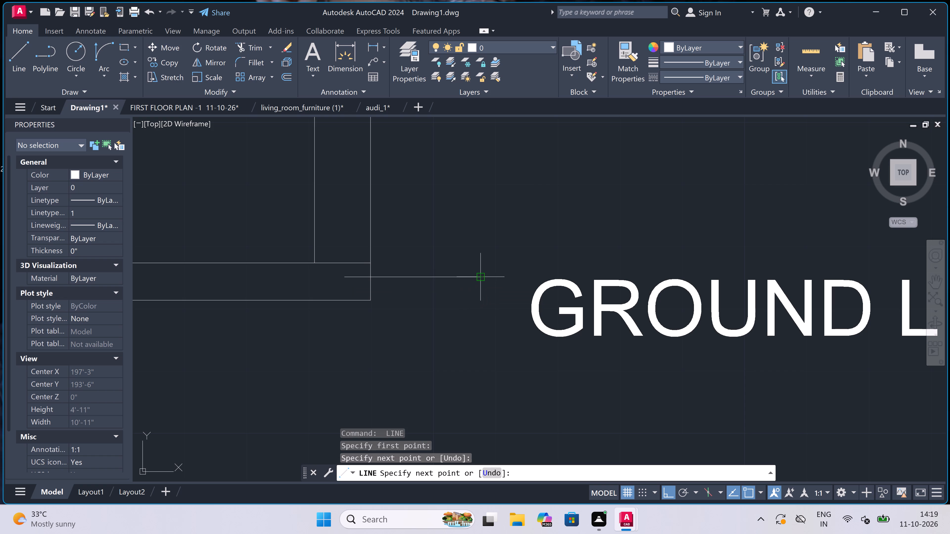
{"action": "key", "text": "Escape"}
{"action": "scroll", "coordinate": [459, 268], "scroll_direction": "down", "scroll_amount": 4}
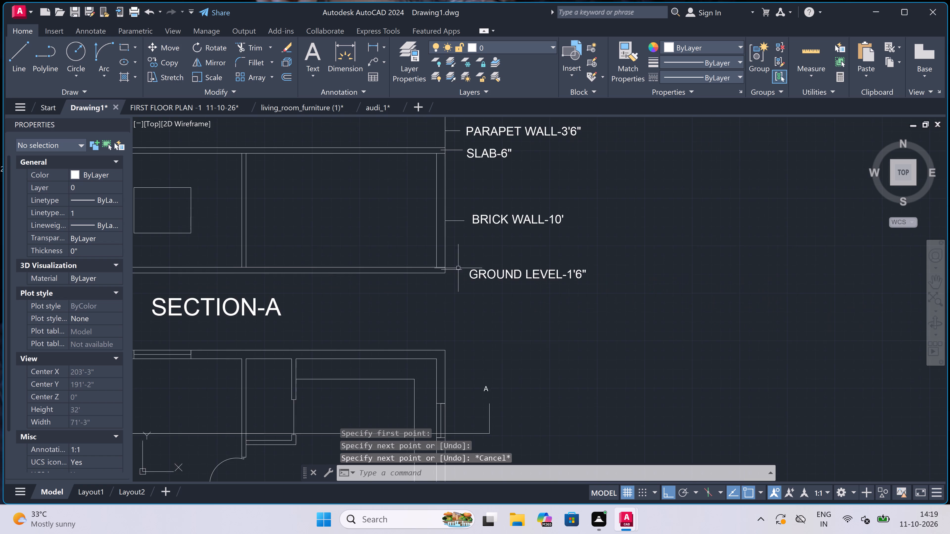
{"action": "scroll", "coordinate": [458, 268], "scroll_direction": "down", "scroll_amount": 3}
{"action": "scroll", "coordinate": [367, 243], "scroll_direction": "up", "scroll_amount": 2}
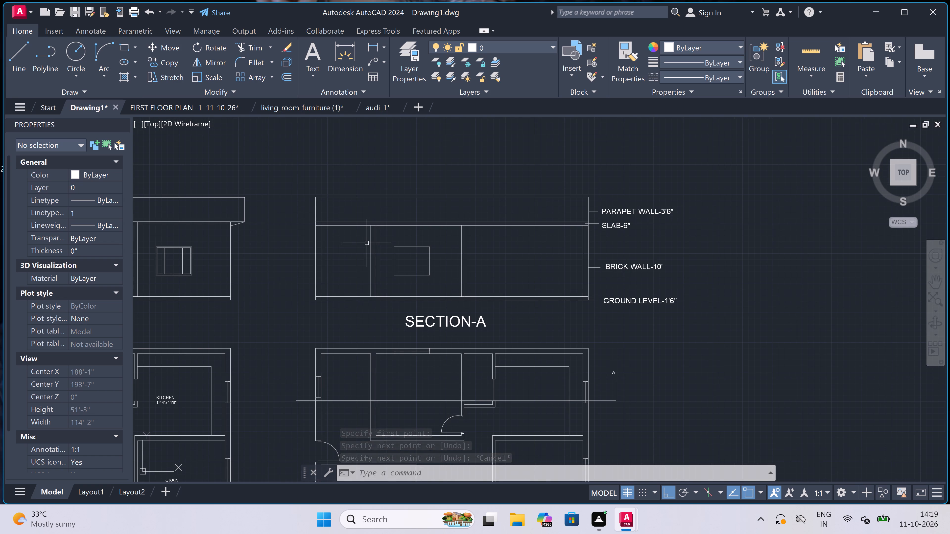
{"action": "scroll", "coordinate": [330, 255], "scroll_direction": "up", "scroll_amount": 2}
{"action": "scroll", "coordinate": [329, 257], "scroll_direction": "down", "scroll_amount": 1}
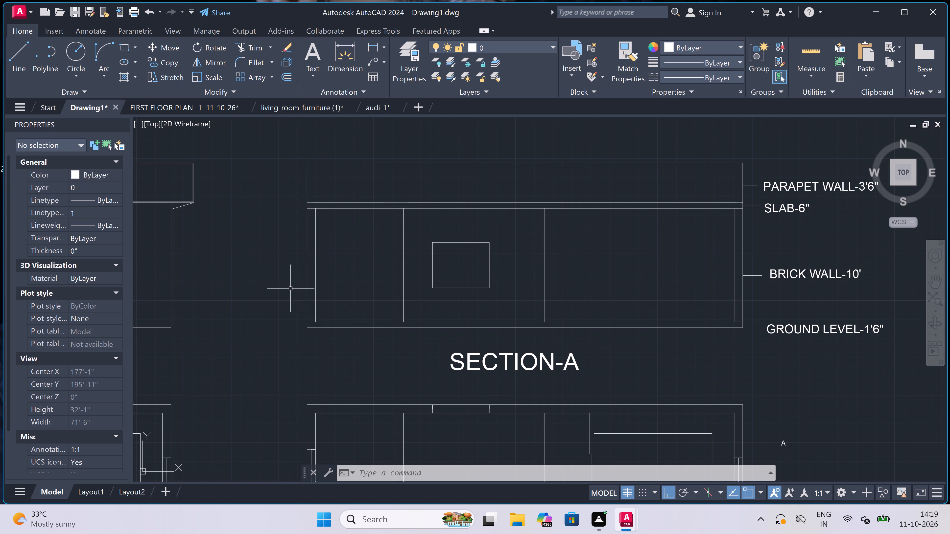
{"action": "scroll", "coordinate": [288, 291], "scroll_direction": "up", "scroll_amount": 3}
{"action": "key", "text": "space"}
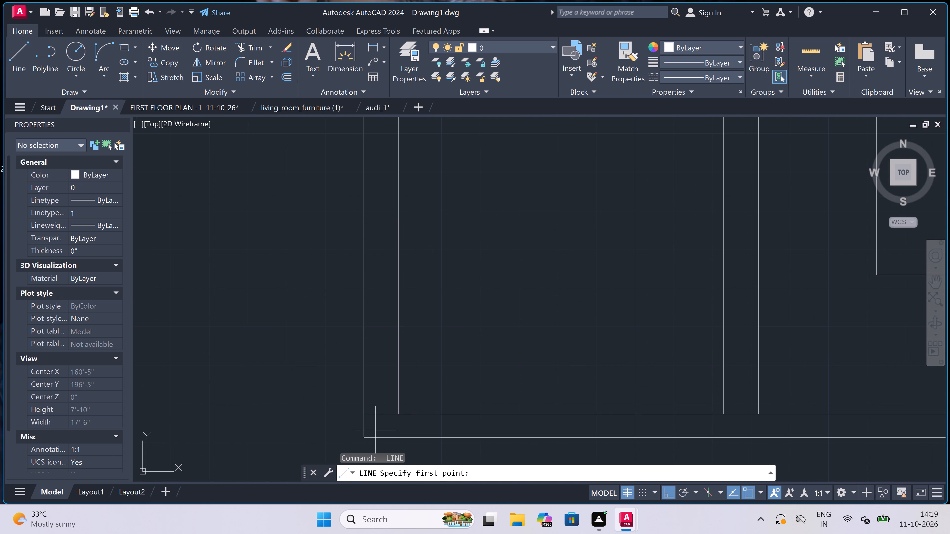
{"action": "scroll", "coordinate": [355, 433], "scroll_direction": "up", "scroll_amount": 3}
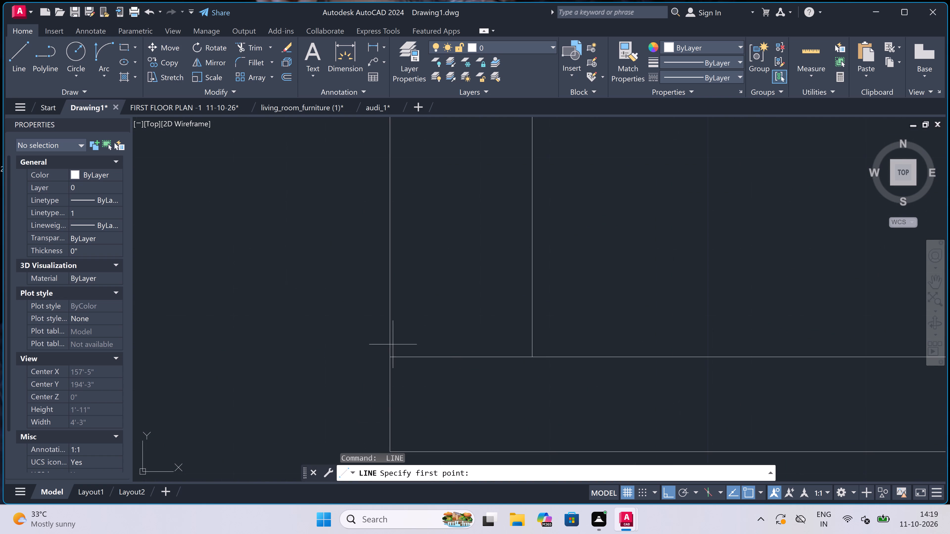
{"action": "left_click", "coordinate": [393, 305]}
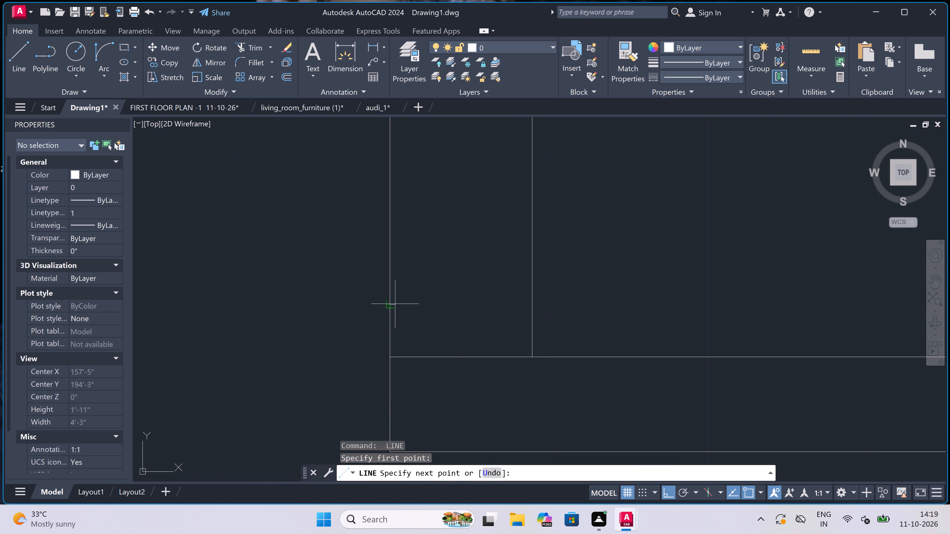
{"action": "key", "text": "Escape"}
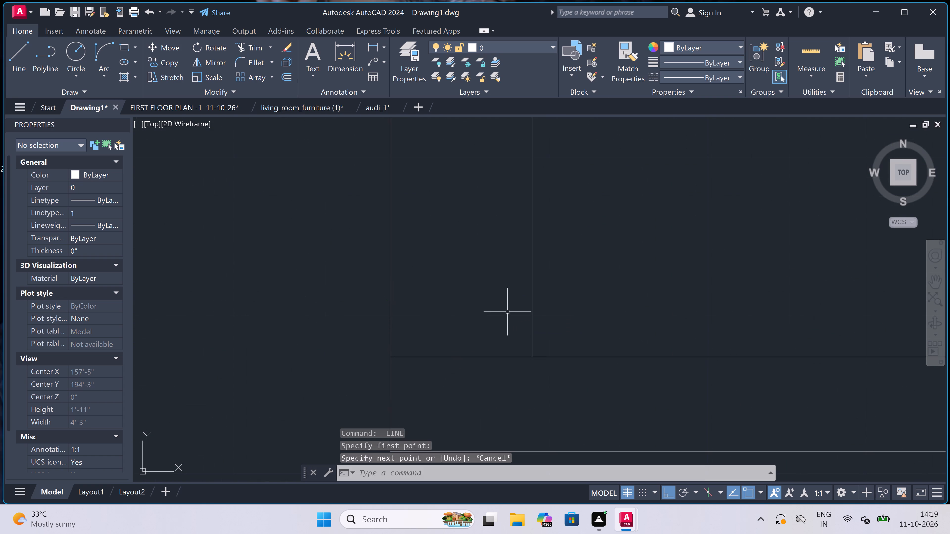
Draw two horizontal brick joints across the section's left outer wall just above the base, linked by a vertical joint at mid-width.
{"action": "key", "text": "space"}
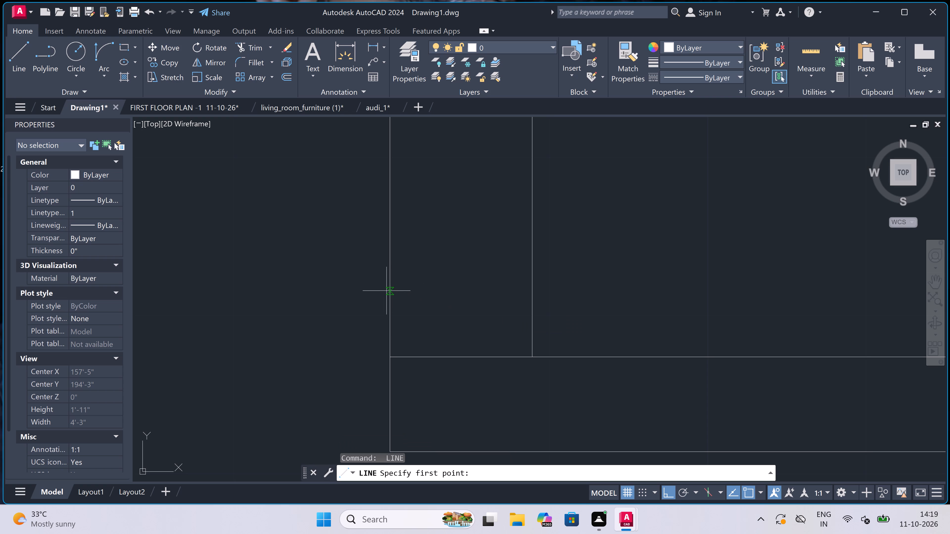
{"action": "left_click", "coordinate": [389, 288]}
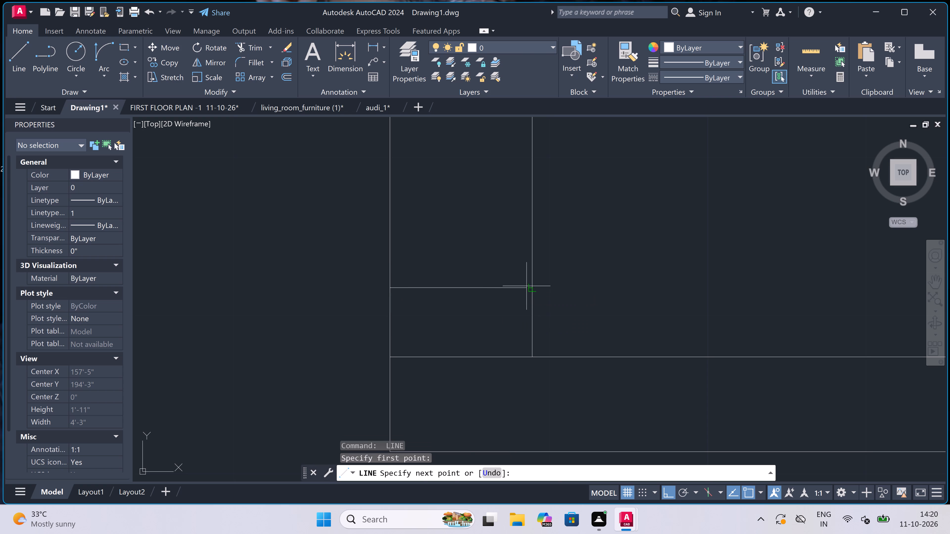
{"action": "left_click", "coordinate": [536, 287]}
{"action": "left_click", "coordinate": [465, 285]}
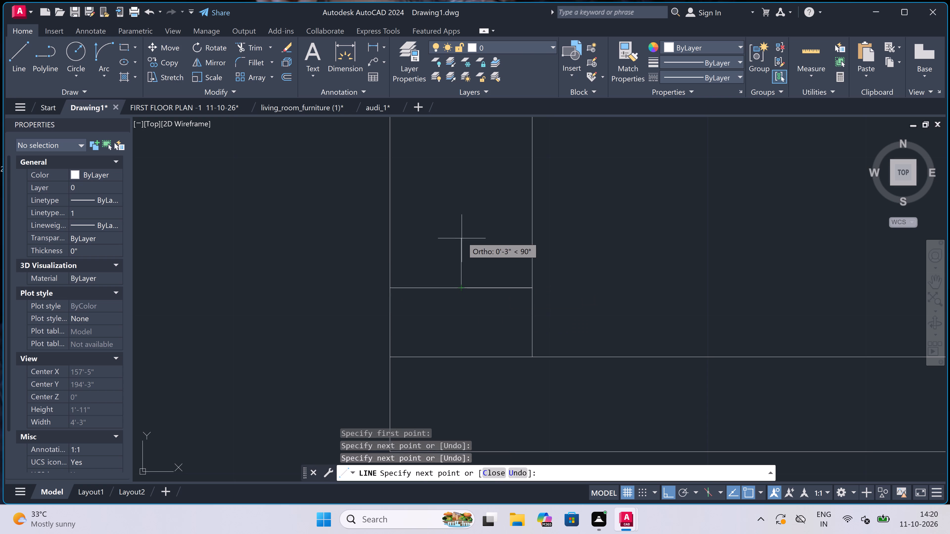
{"action": "left_click", "coordinate": [462, 225]}
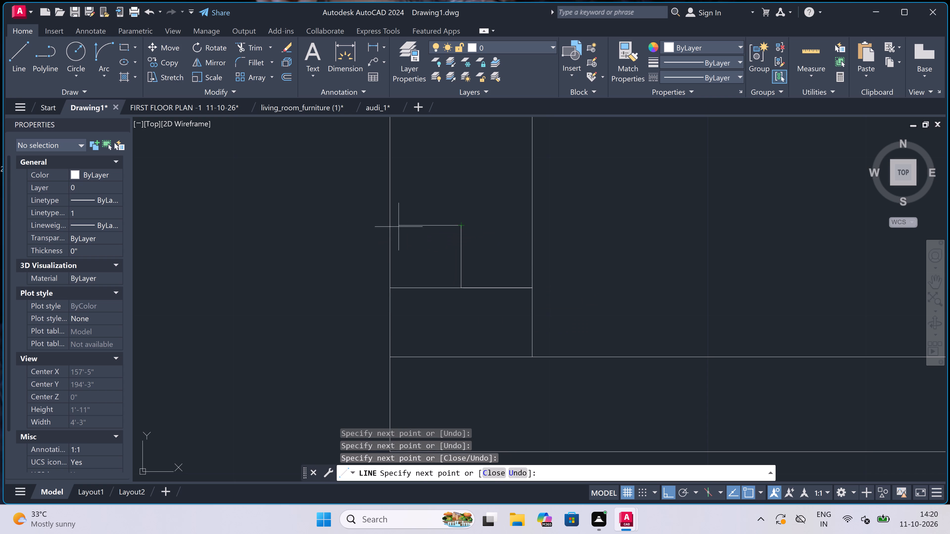
{"action": "left_click", "coordinate": [392, 225]}
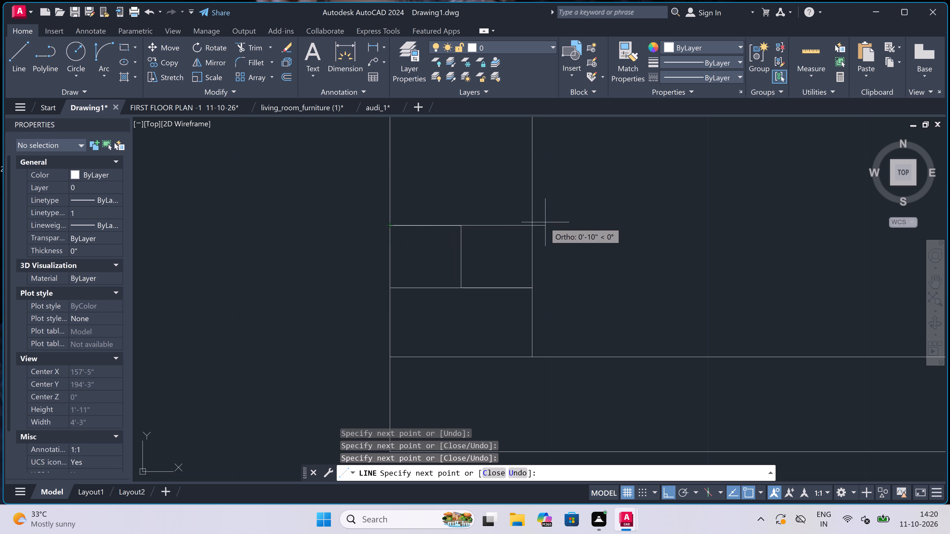
{"action": "left_click", "coordinate": [534, 224]}
Continue the line up the wall's inner face and draw a third horizontal brick joint across to the outer face.
{"action": "scroll", "coordinate": [412, 253], "scroll_direction": "down", "scroll_amount": 4}
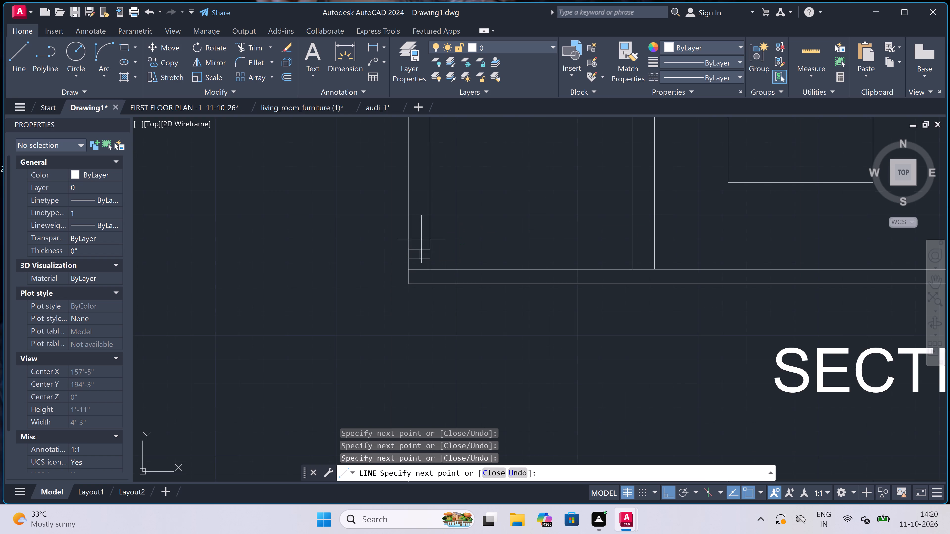
{"action": "scroll", "coordinate": [439, 214], "scroll_direction": "up", "scroll_amount": 4}
{"action": "scroll", "coordinate": [425, 236], "scroll_direction": "down", "scroll_amount": 2}
{"action": "scroll", "coordinate": [364, 316], "scroll_direction": "up", "scroll_amount": 3}
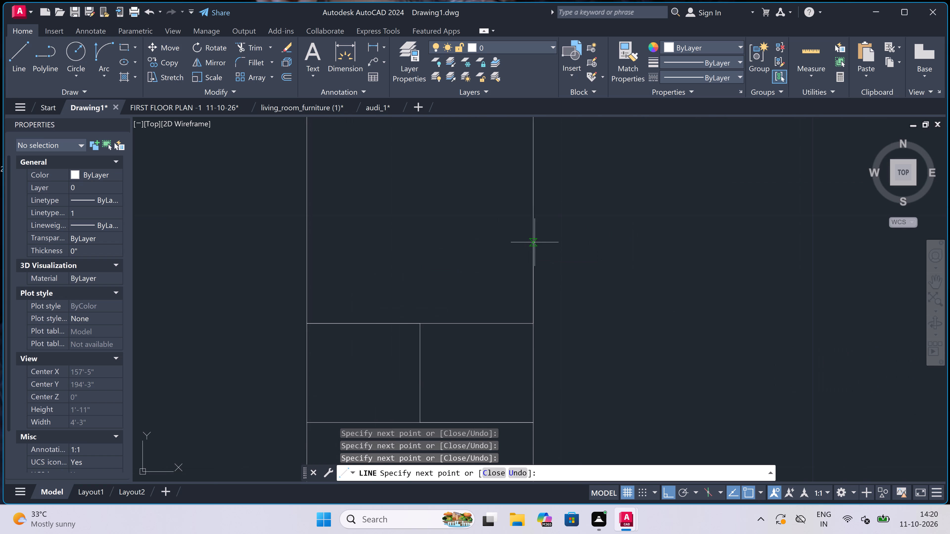
{"action": "left_click", "coordinate": [535, 235]}
{"action": "left_click", "coordinate": [307, 234]}
Draw a mid-width vertical joint up from the third horizontal joint, and a fourth horizontal joint across the full wall width.
{"action": "left_click", "coordinate": [421, 234]}
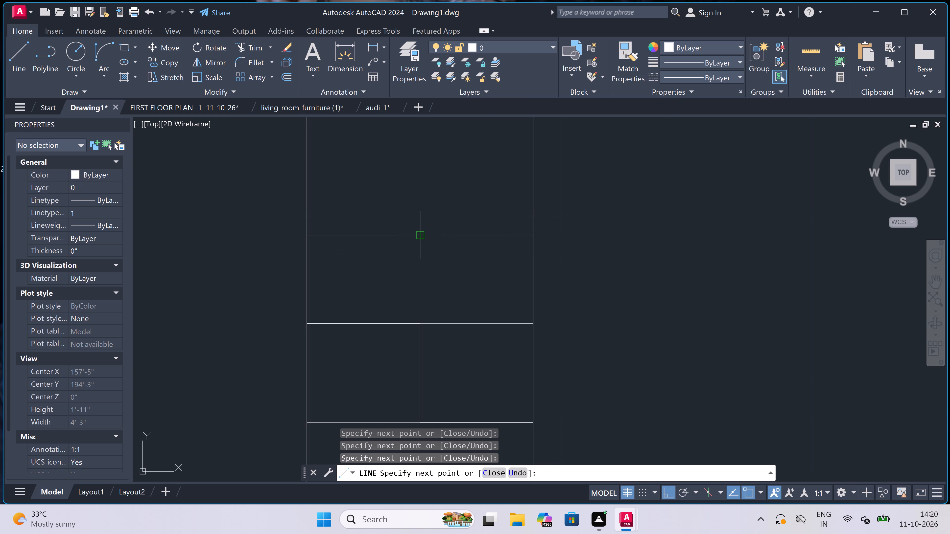
{"action": "scroll", "coordinate": [421, 234], "scroll_direction": "down", "scroll_amount": 4}
{"action": "scroll", "coordinate": [417, 211], "scroll_direction": "up", "scroll_amount": 5}
{"action": "scroll", "coordinate": [430, 238], "scroll_direction": "down", "scroll_amount": 1}
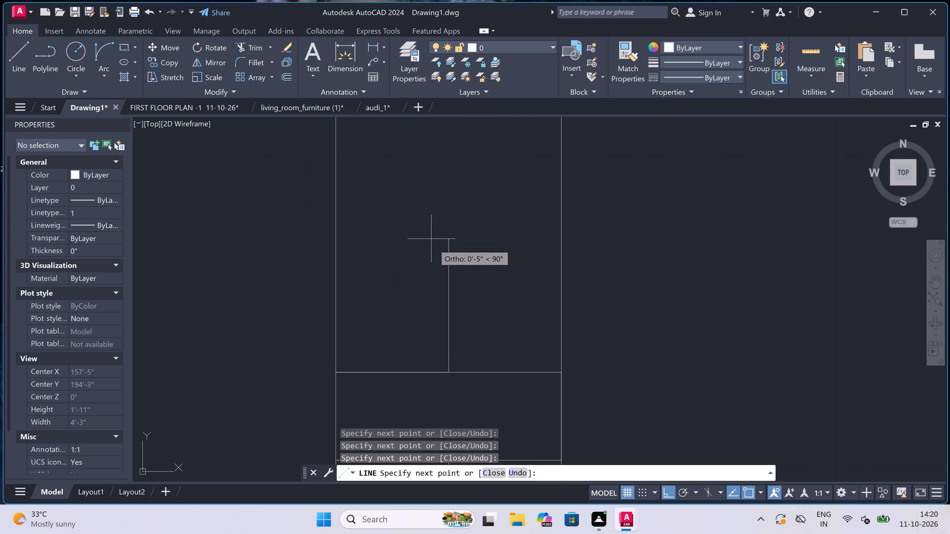
{"action": "left_click", "coordinate": [443, 268]}
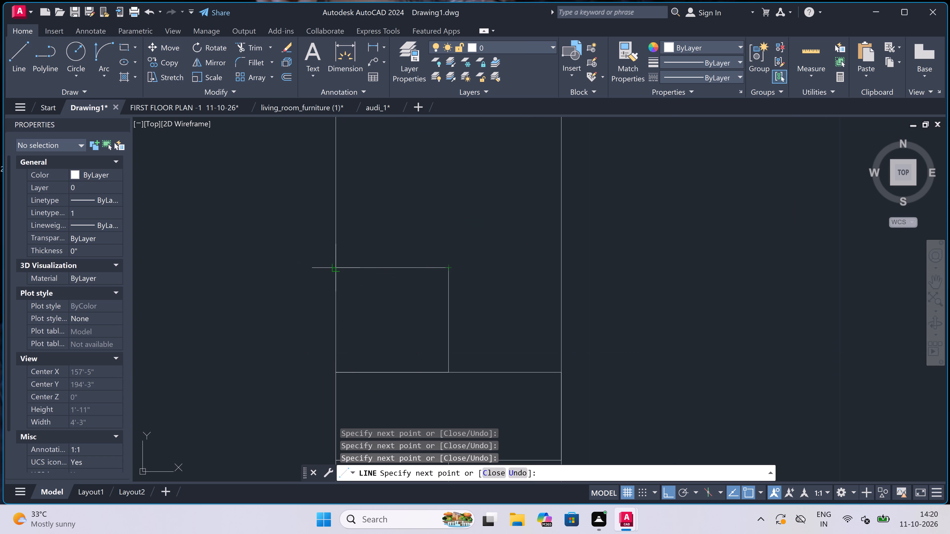
{"action": "left_click", "coordinate": [336, 268]}
{"action": "left_click", "coordinate": [564, 264]}
Continue the line up the left outer wall's inner face and draw a fifth horizontal brick joint across to the outer face.
{"action": "left_click", "coordinate": [565, 170]}
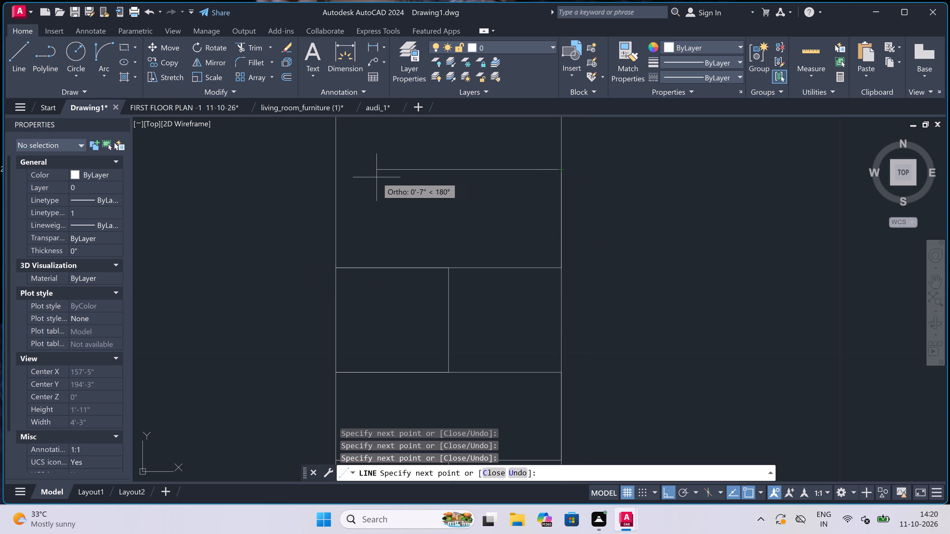
{"action": "left_click", "coordinate": [343, 169]}
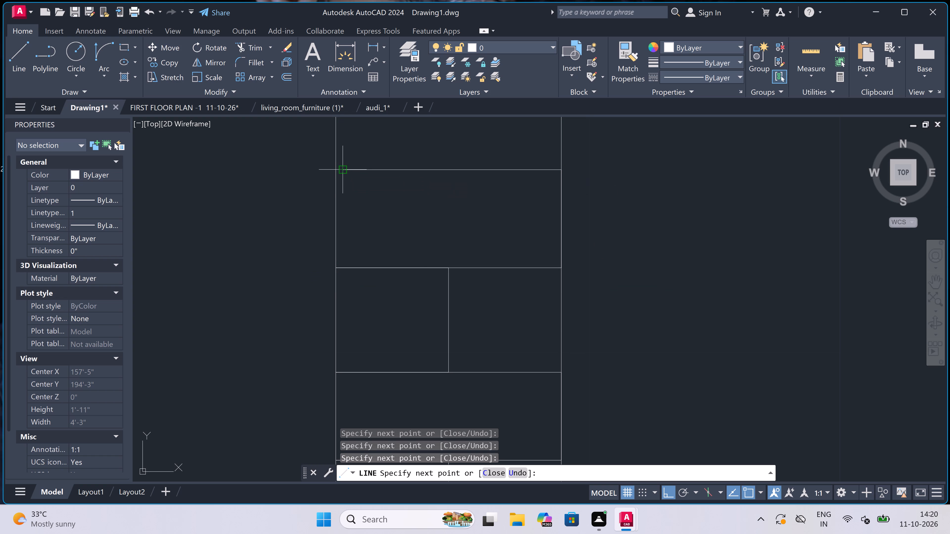
{"action": "scroll", "coordinate": [324, 172], "scroll_direction": "up", "scroll_amount": 3}
{"action": "left_click", "coordinate": [372, 164]}
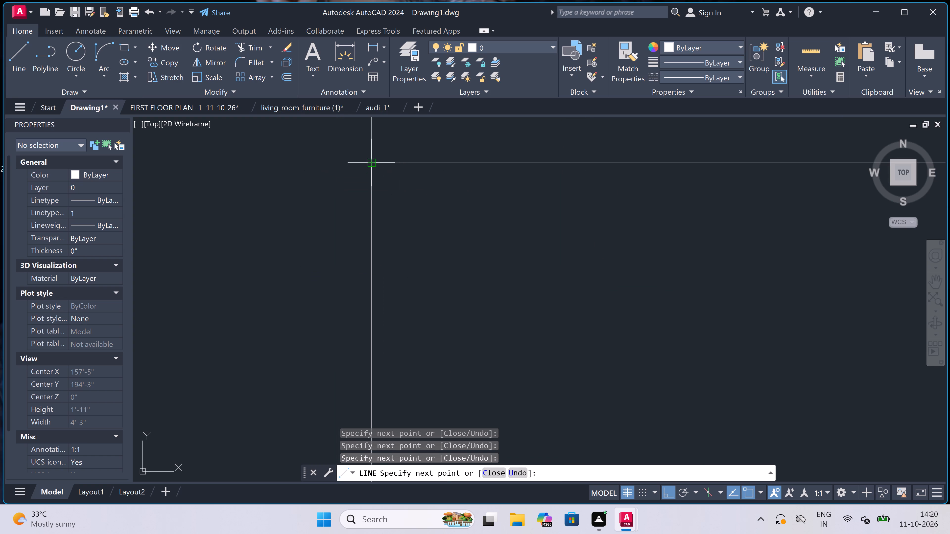
Draw a mid-width vertical joint above the fifth horizontal joint, and a sixth horizontal joint across the full wall width, ending the line.
{"action": "scroll", "coordinate": [373, 271], "scroll_direction": "down", "scroll_amount": 5}
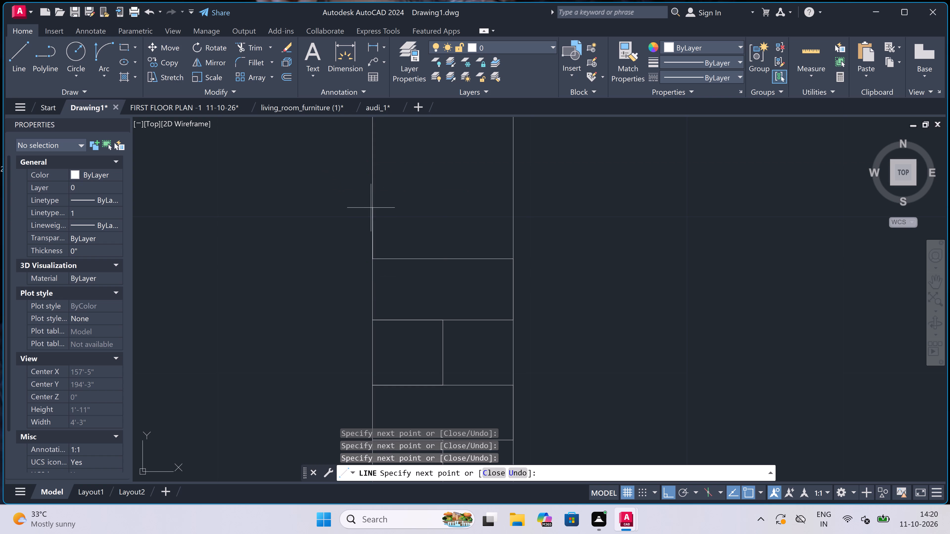
{"action": "left_click", "coordinate": [443, 260]}
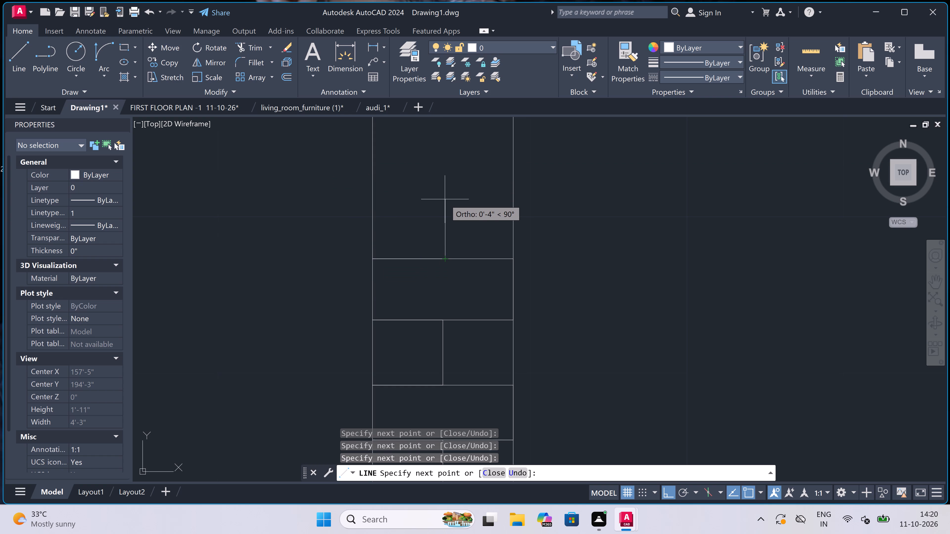
{"action": "left_click_drag", "start_coordinate": [445, 197], "coordinate": [430, 203]}
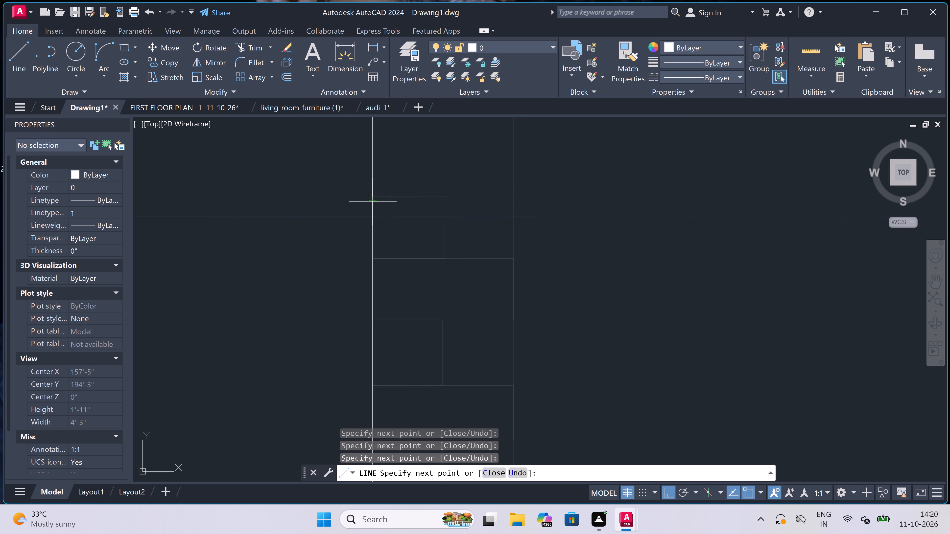
{"action": "left_click", "coordinate": [373, 201]}
{"action": "left_click", "coordinate": [516, 196]}
{"action": "scroll", "coordinate": [449, 259], "scroll_direction": "down", "scroll_amount": 5}
{"action": "scroll", "coordinate": [451, 223], "scroll_direction": "up", "scroll_amount": 1}
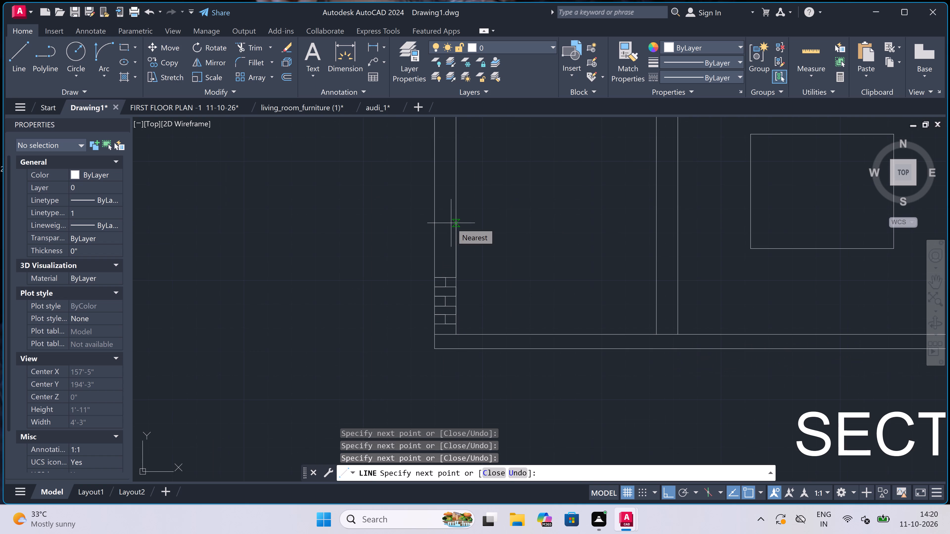
{"action": "key", "text": "Escape"}
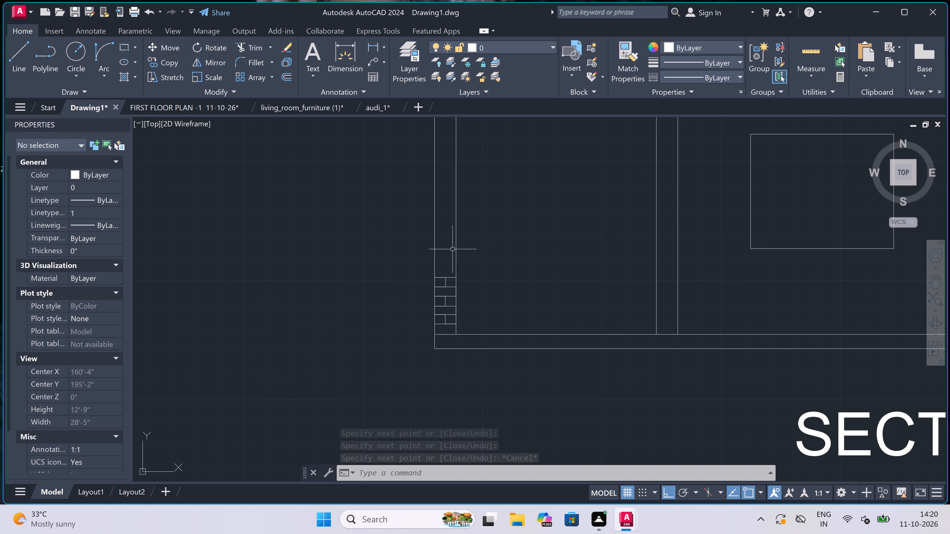
Copy all the brick joints, based at the wall's bottom outer corner, onto the left outer wall directly above the originals.
{"action": "scroll", "coordinate": [440, 347], "scroll_direction": "up", "scroll_amount": 2}
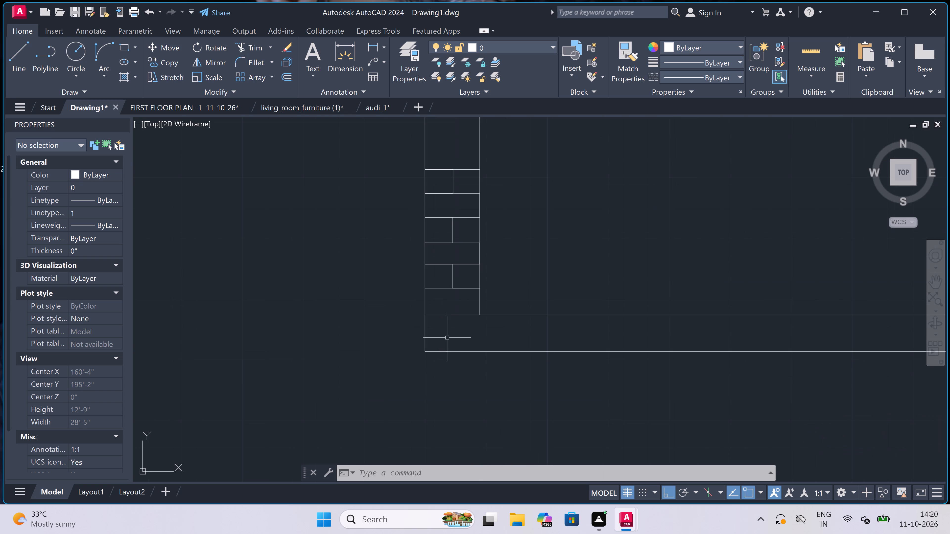
{"action": "left_click", "coordinate": [467, 159]}
{"action": "left_click", "coordinate": [441, 302]}
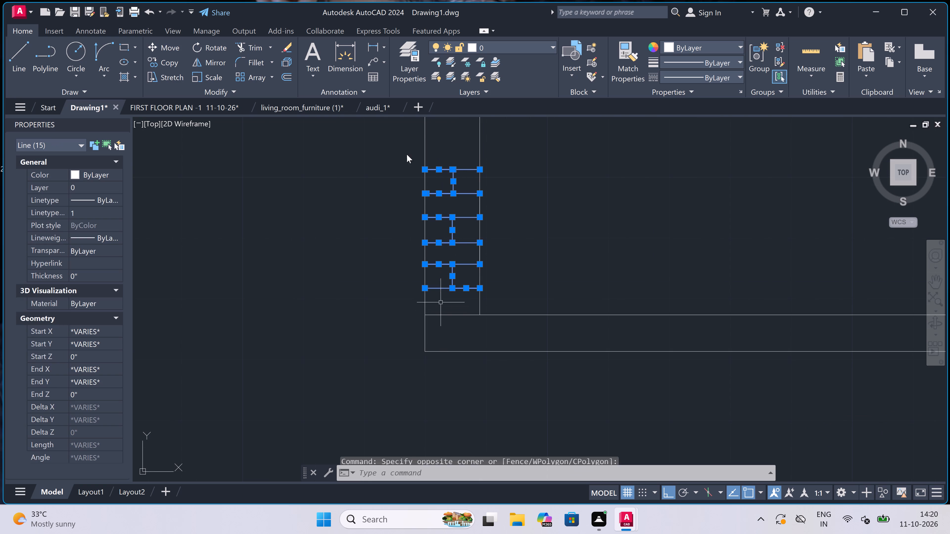
{"action": "left_click", "coordinate": [160, 59]}
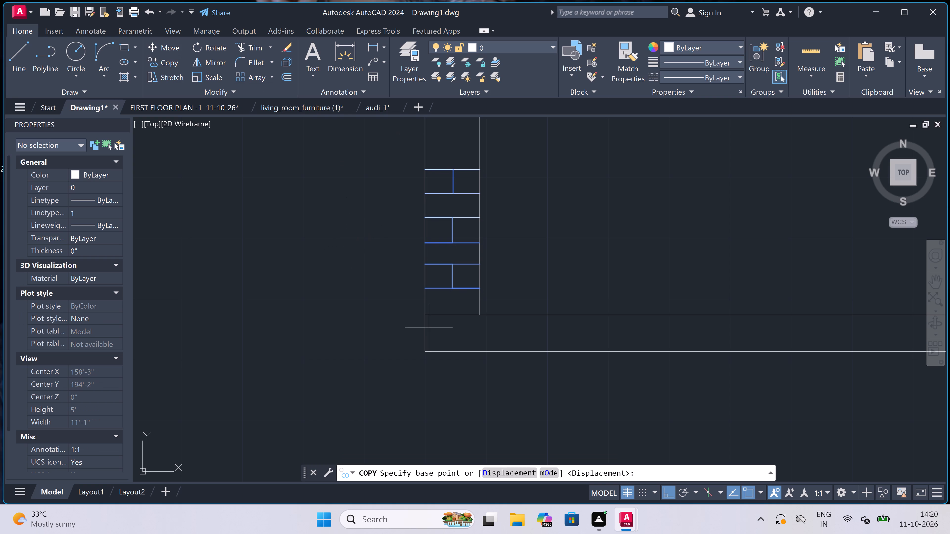
{"action": "left_click", "coordinate": [429, 318]}
{"action": "scroll", "coordinate": [427, 267], "scroll_direction": "down", "scroll_amount": 1}
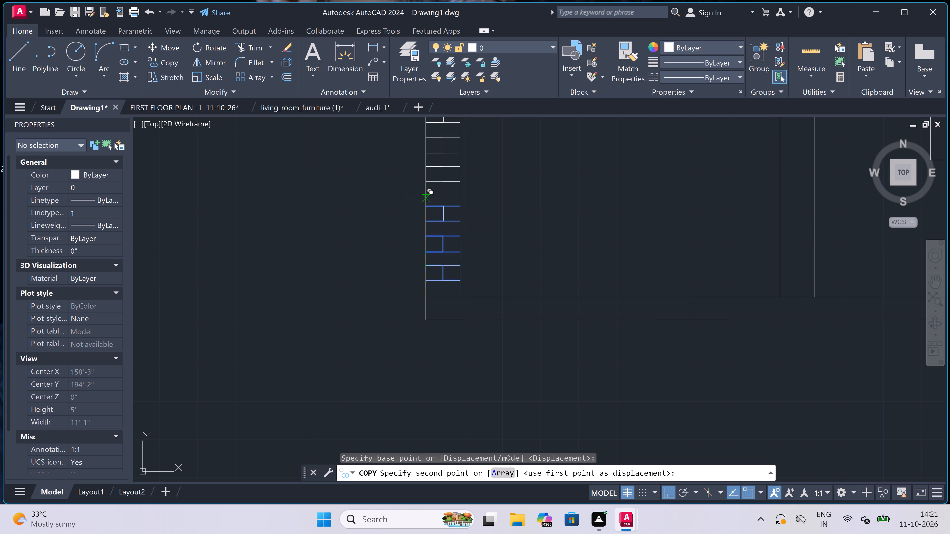
{"action": "scroll", "coordinate": [425, 205], "scroll_direction": "up", "scroll_amount": 2}
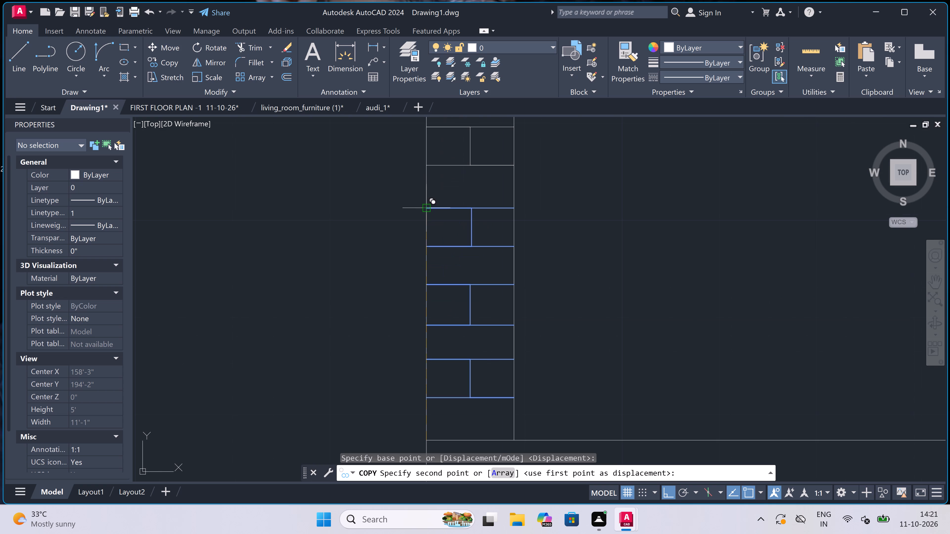
{"action": "left_click", "coordinate": [425, 209]}
Place three more copies of the brick-joint pattern end to end up the left outer wall to the slab.
{"action": "scroll", "coordinate": [426, 209], "scroll_direction": "down", "scroll_amount": 6}
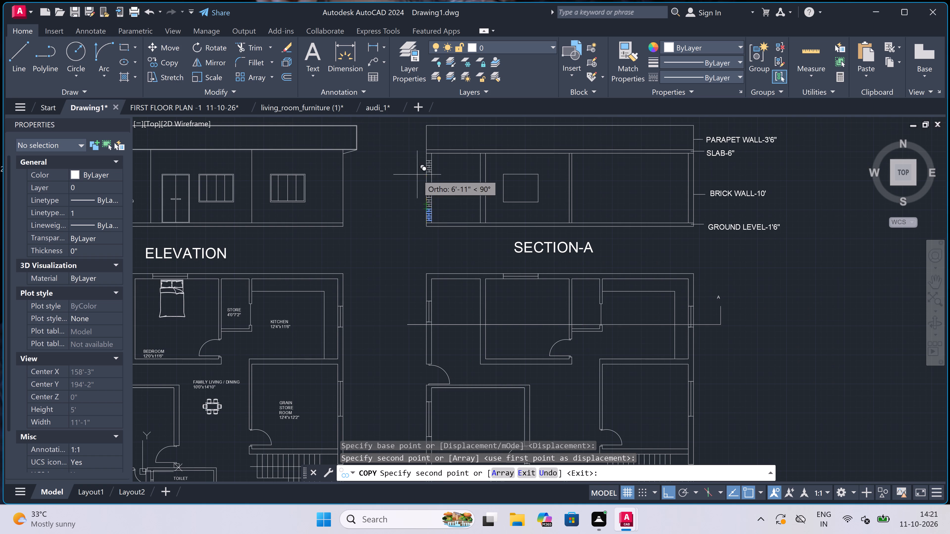
{"action": "scroll", "coordinate": [440, 205], "scroll_direction": "up", "scroll_amount": 2}
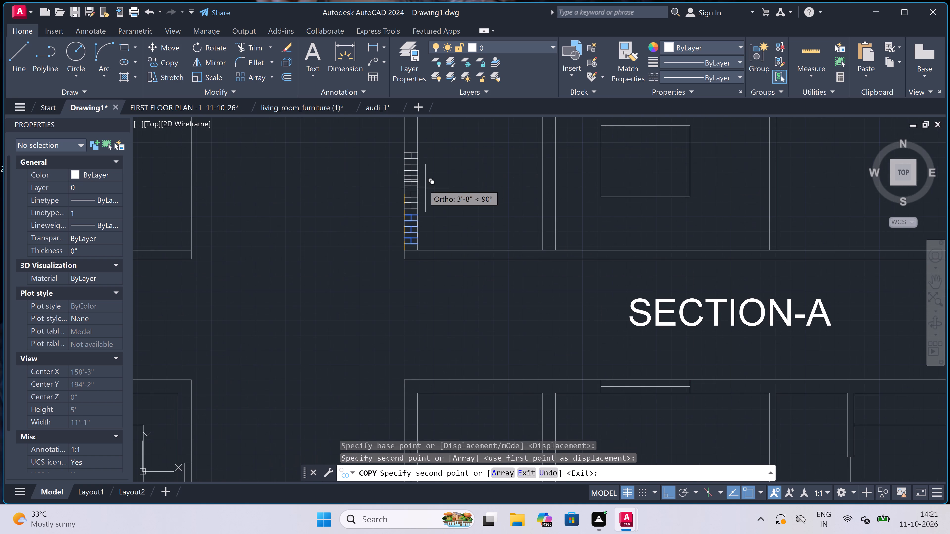
{"action": "scroll", "coordinate": [398, 166], "scroll_direction": "up", "scroll_amount": 3}
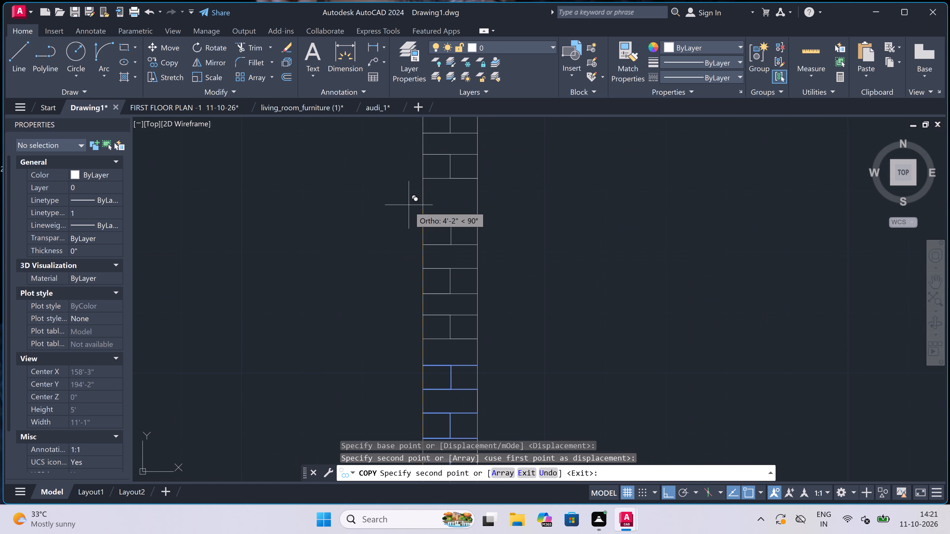
{"action": "left_click", "coordinate": [422, 222]}
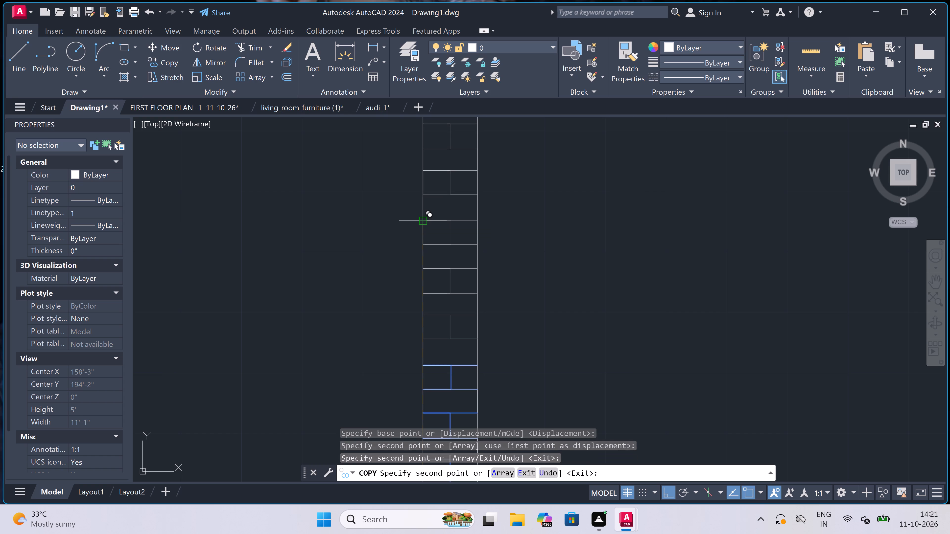
{"action": "scroll", "coordinate": [423, 222], "scroll_direction": "down", "scroll_amount": 2}
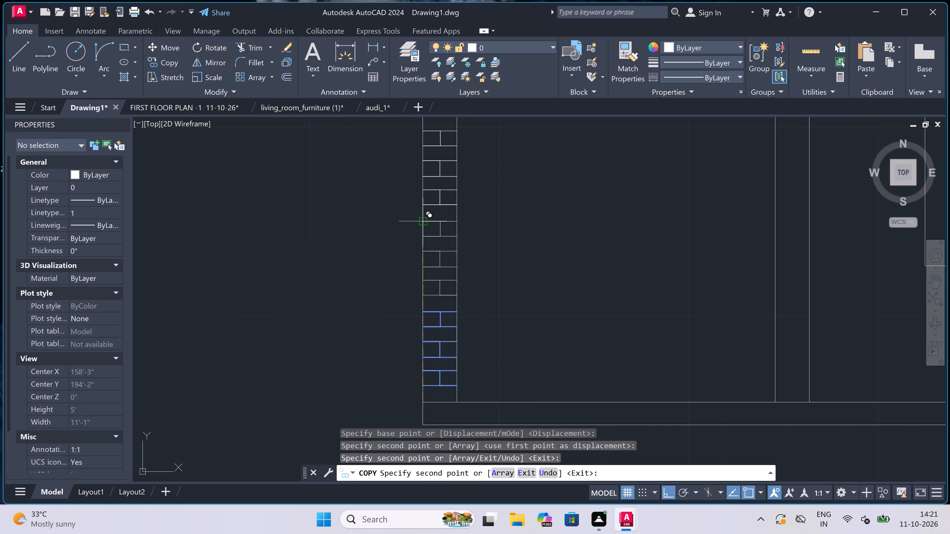
{"action": "scroll", "coordinate": [419, 202], "scroll_direction": "down", "scroll_amount": 1}
{"action": "scroll", "coordinate": [416, 166], "scroll_direction": "up", "scroll_amount": 3}
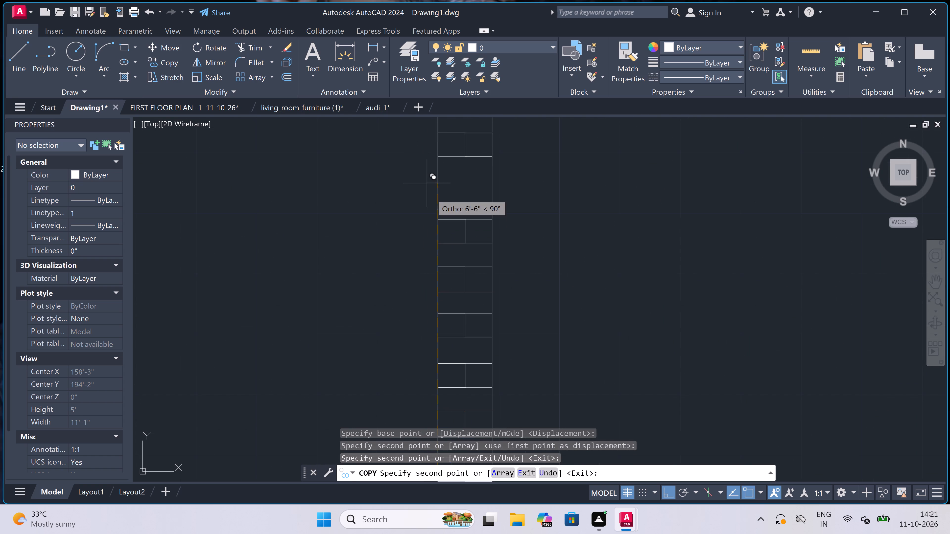
{"action": "left_click", "coordinate": [438, 220]}
{"action": "scroll", "coordinate": [440, 224], "scroll_direction": "down", "scroll_amount": 5}
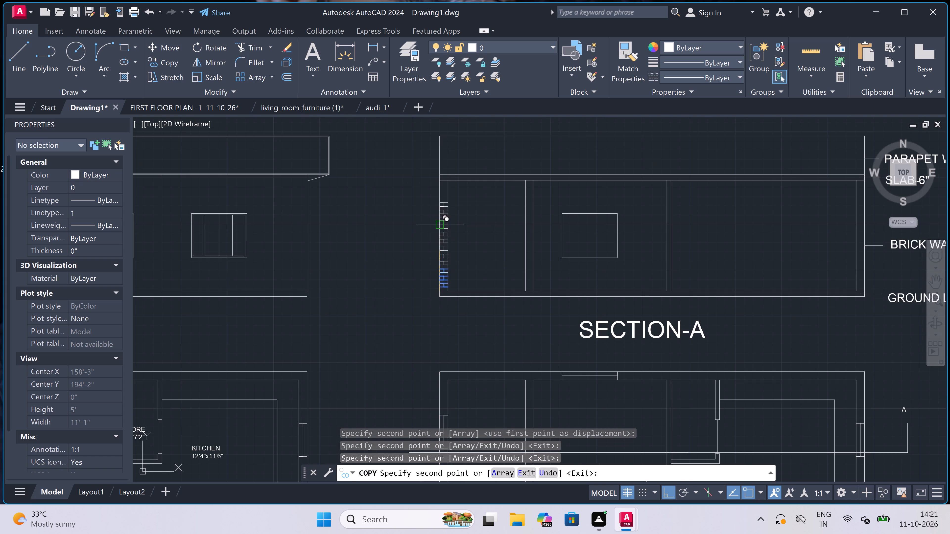
{"action": "scroll", "coordinate": [438, 186], "scroll_direction": "up", "scroll_amount": 4}
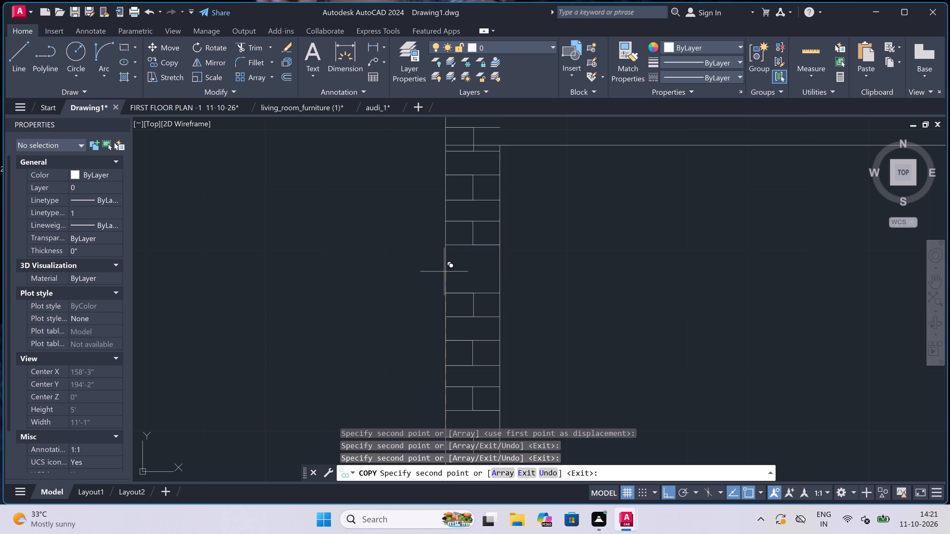
{"action": "left_click", "coordinate": [449, 299]}
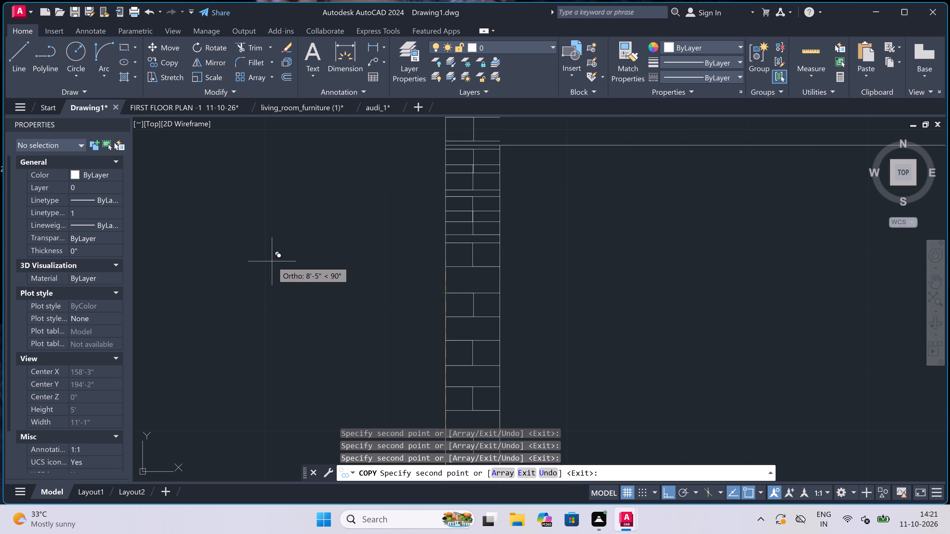
Turn Ortho off and place a copy of the brick-joint pattern at the base of the first partition wall, beside the window.
{"action": "key", "text": "F8"}
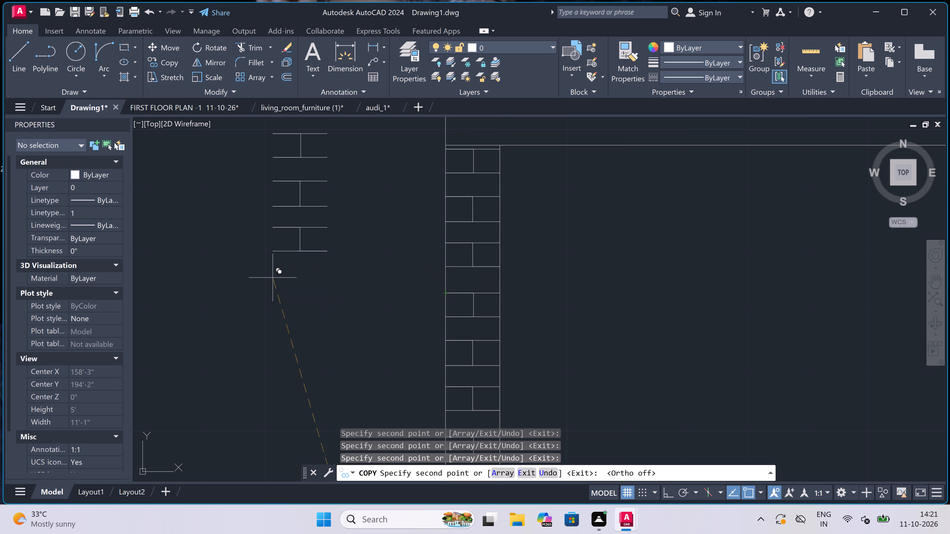
{"action": "scroll", "coordinate": [279, 261], "scroll_direction": "down", "scroll_amount": 7}
{"action": "scroll", "coordinate": [326, 272], "scroll_direction": "up", "scroll_amount": 3}
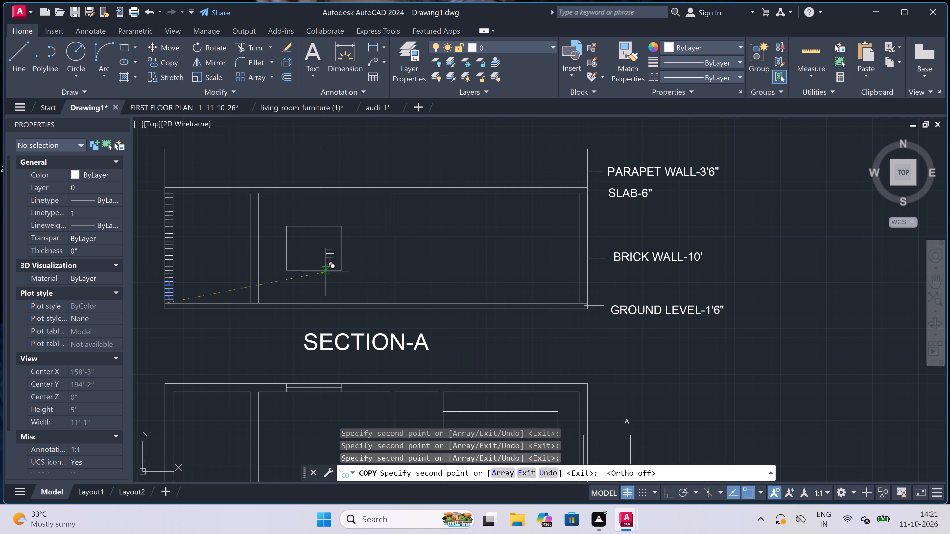
{"action": "scroll", "coordinate": [231, 303], "scroll_direction": "up", "scroll_amount": 2}
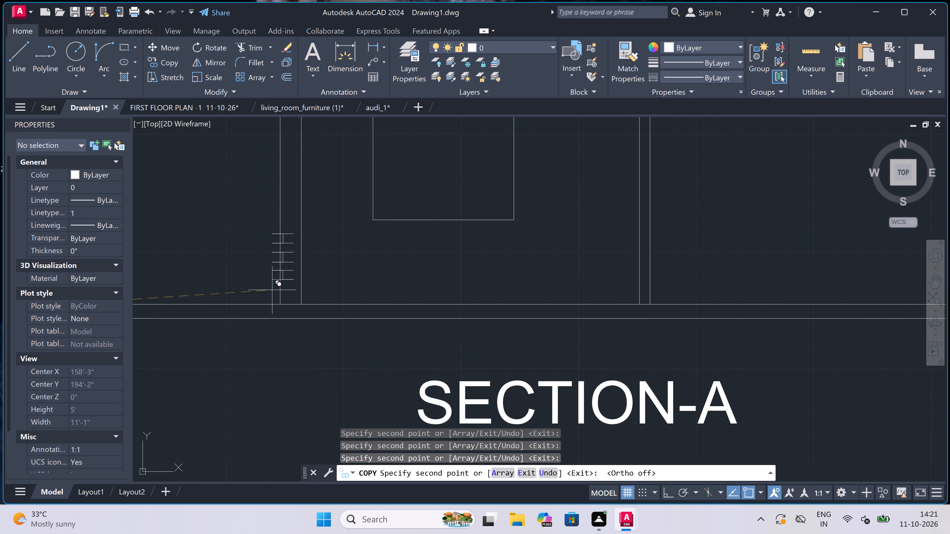
{"action": "scroll", "coordinate": [285, 303], "scroll_direction": "up", "scroll_amount": 3}
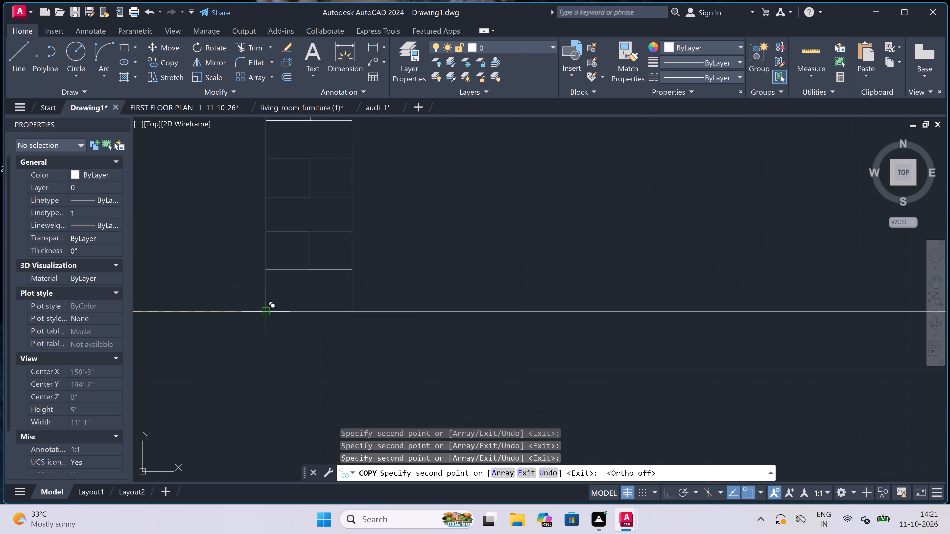
{"action": "left_click", "coordinate": [267, 310]}
Place four more copies of the brick-joint pattern stacked up the first partition wall to the slab.
{"action": "scroll", "coordinate": [268, 310], "scroll_direction": "down", "scroll_amount": 5}
{"action": "scroll", "coordinate": [269, 263], "scroll_direction": "up", "scroll_amount": 2}
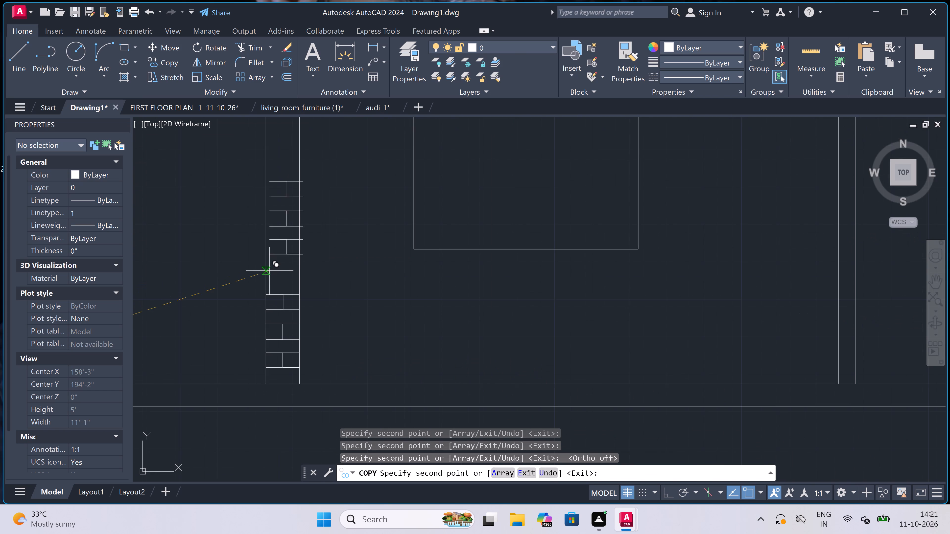
{"action": "left_click", "coordinate": [264, 293]}
{"action": "scroll", "coordinate": [264, 289], "scroll_direction": "down", "scroll_amount": 2}
{"action": "scroll", "coordinate": [265, 242], "scroll_direction": "up", "scroll_amount": 3}
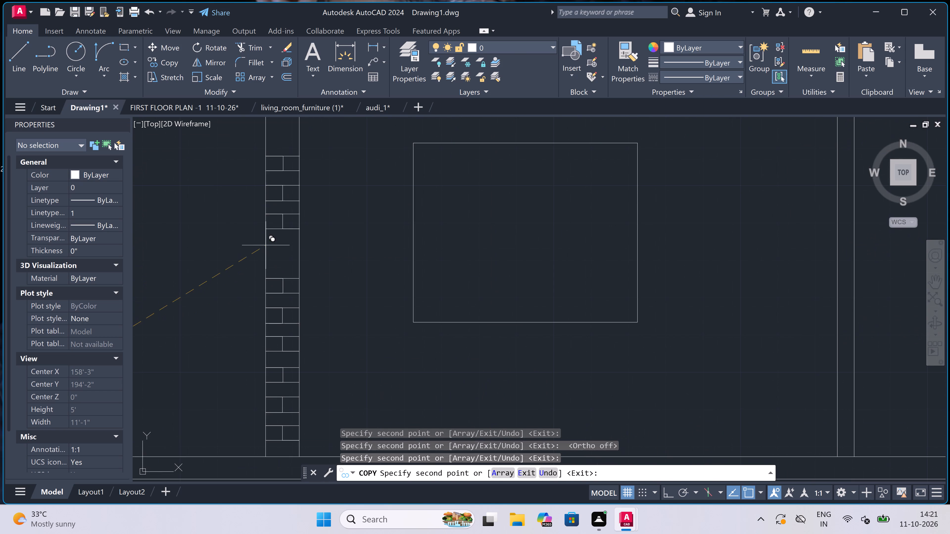
{"action": "left_click", "coordinate": [267, 282]}
{"action": "scroll", "coordinate": [267, 281], "scroll_direction": "down", "scroll_amount": 2}
{"action": "scroll", "coordinate": [266, 259], "scroll_direction": "up", "scroll_amount": 3}
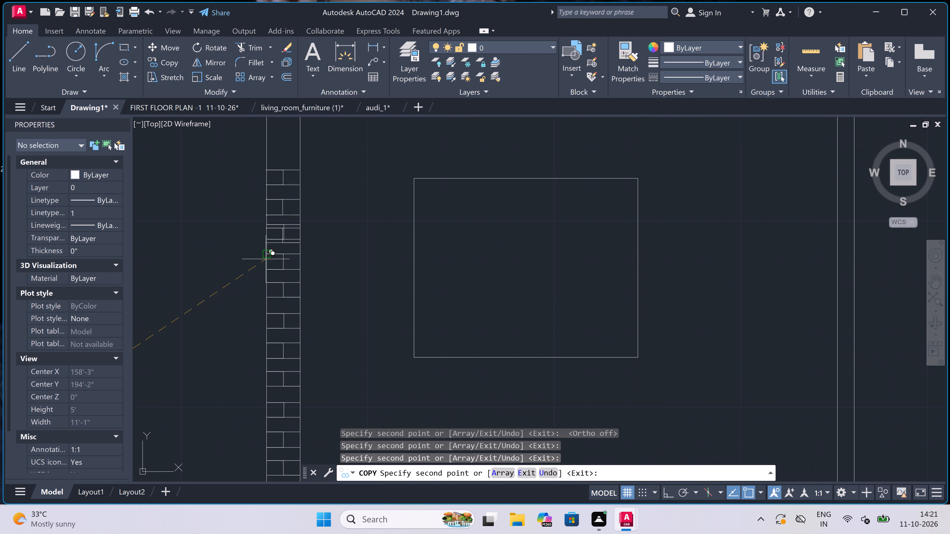
{"action": "left_click", "coordinate": [271, 223]}
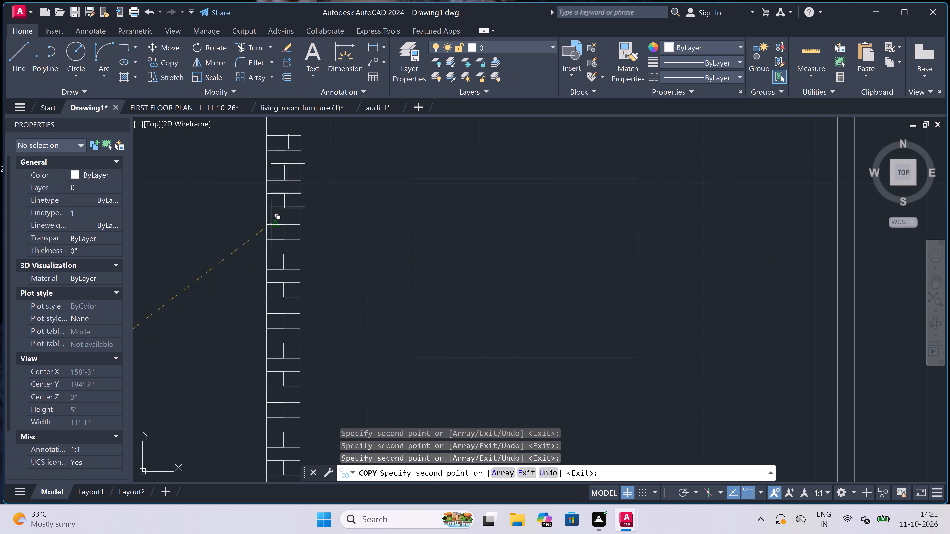
{"action": "scroll", "coordinate": [271, 223], "scroll_direction": "down", "scroll_amount": 2}
{"action": "scroll", "coordinate": [265, 188], "scroll_direction": "up", "scroll_amount": 4}
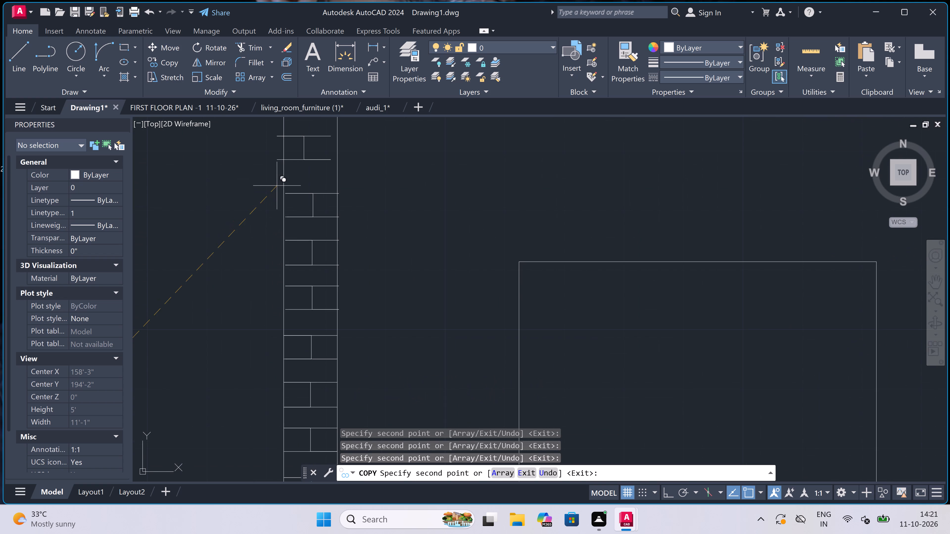
{"action": "left_click", "coordinate": [283, 194]}
Place a copy of the brick-joint pattern at the base of the right outer wall in the section.
{"action": "scroll", "coordinate": [266, 214], "scroll_direction": "down", "scroll_amount": 5}
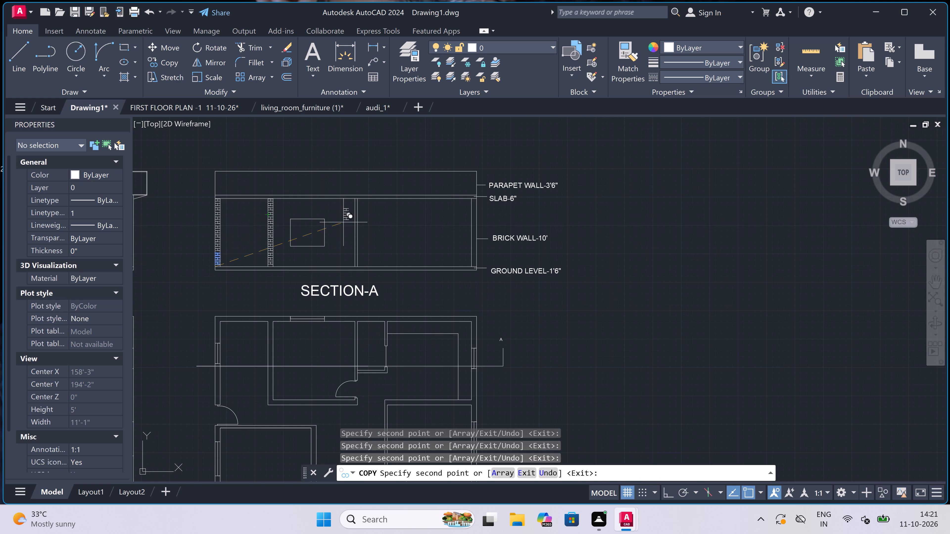
{"action": "scroll", "coordinate": [482, 253], "scroll_direction": "up", "scroll_amount": 3}
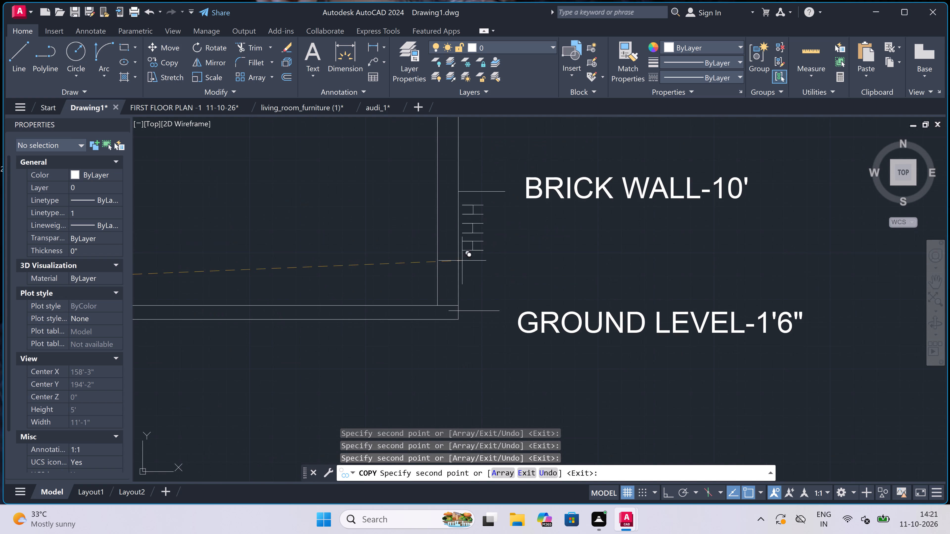
{"action": "scroll", "coordinate": [427, 299], "scroll_direction": "up", "scroll_amount": 2}
{"action": "scroll", "coordinate": [469, 315], "scroll_direction": "up", "scroll_amount": 2}
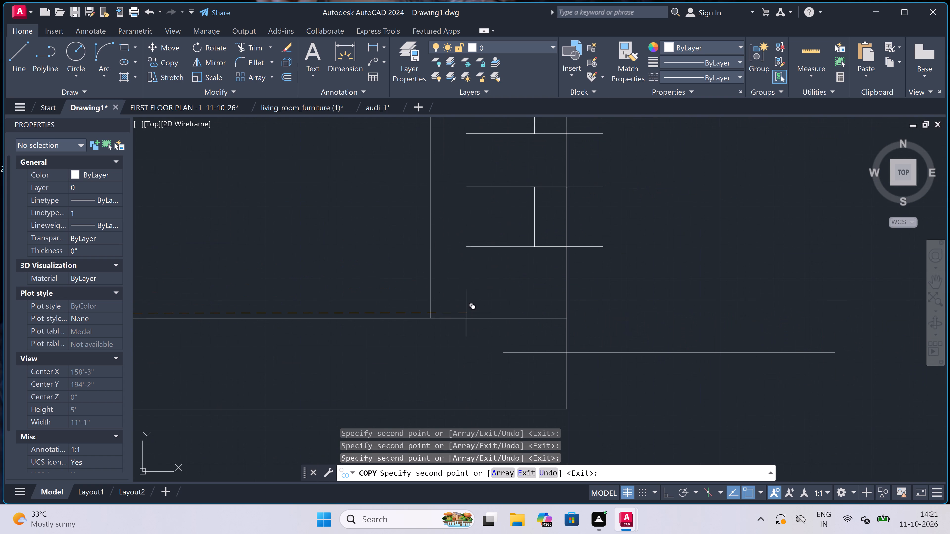
{"action": "left_click", "coordinate": [432, 319]}
Place four more copies of the brick-joint pattern end to end up the right outer wall to the slab.
{"action": "scroll", "coordinate": [433, 320], "scroll_direction": "down", "scroll_amount": 5}
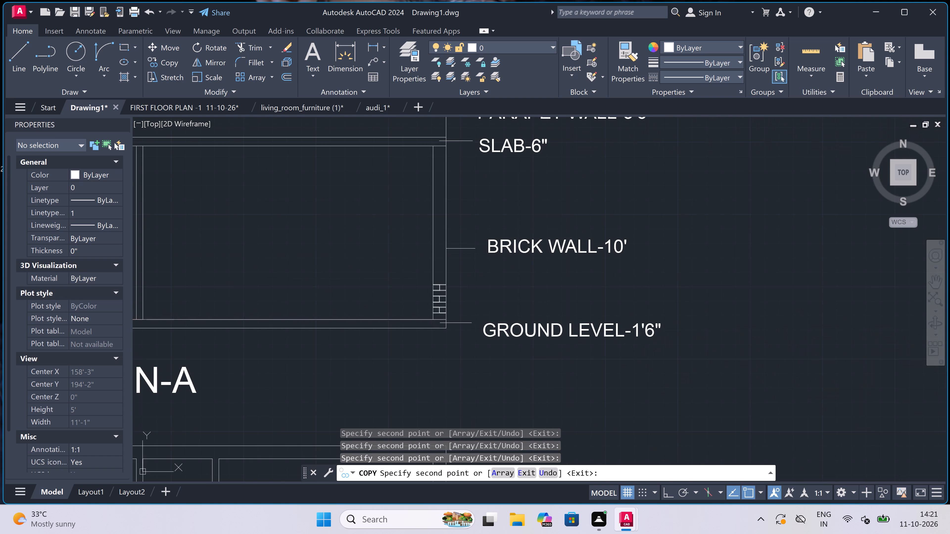
{"action": "scroll", "coordinate": [439, 284], "scroll_direction": "up", "scroll_amount": 3}
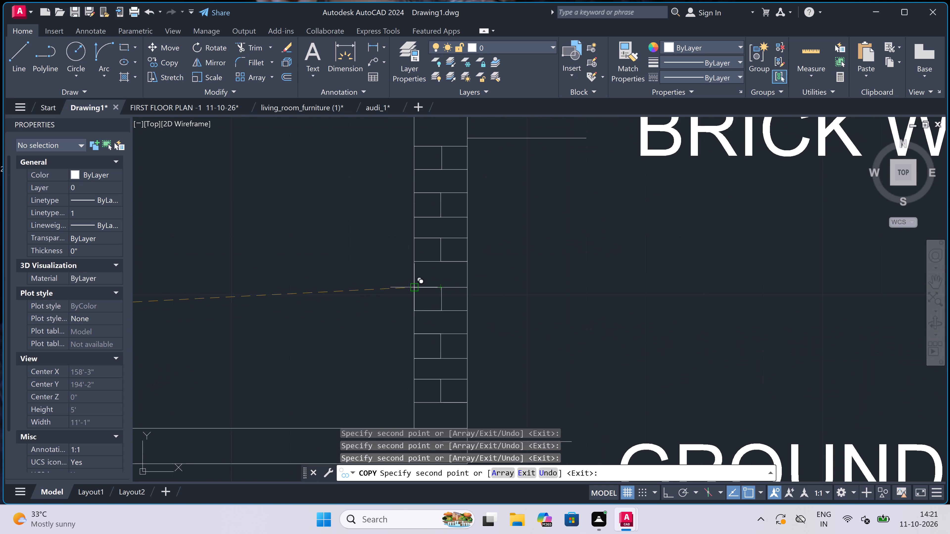
{"action": "left_click", "coordinate": [413, 288]}
{"action": "scroll", "coordinate": [413, 288], "scroll_direction": "down", "scroll_amount": 4}
{"action": "scroll", "coordinate": [413, 264], "scroll_direction": "up", "scroll_amount": 4}
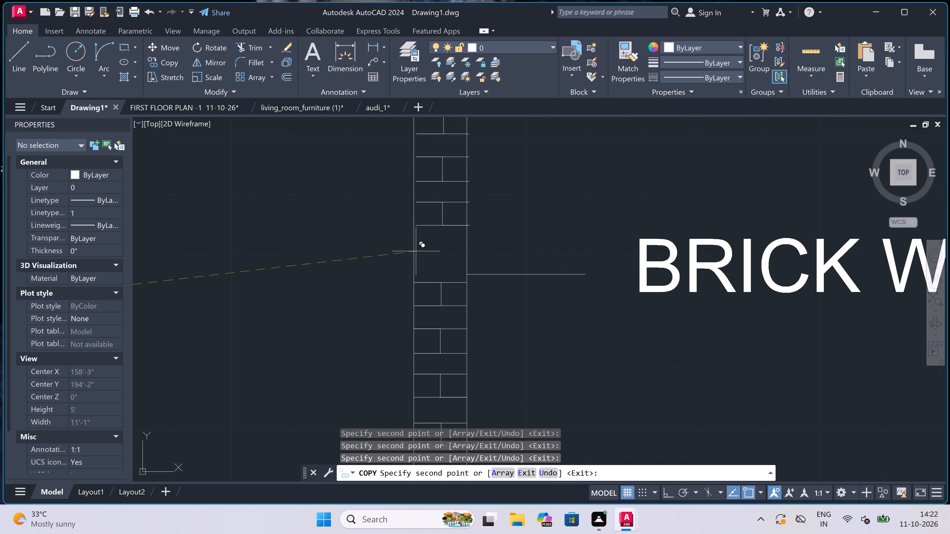
{"action": "double_click", "coordinate": [417, 280]}
{"action": "scroll", "coordinate": [417, 280], "scroll_direction": "down", "scroll_amount": 5}
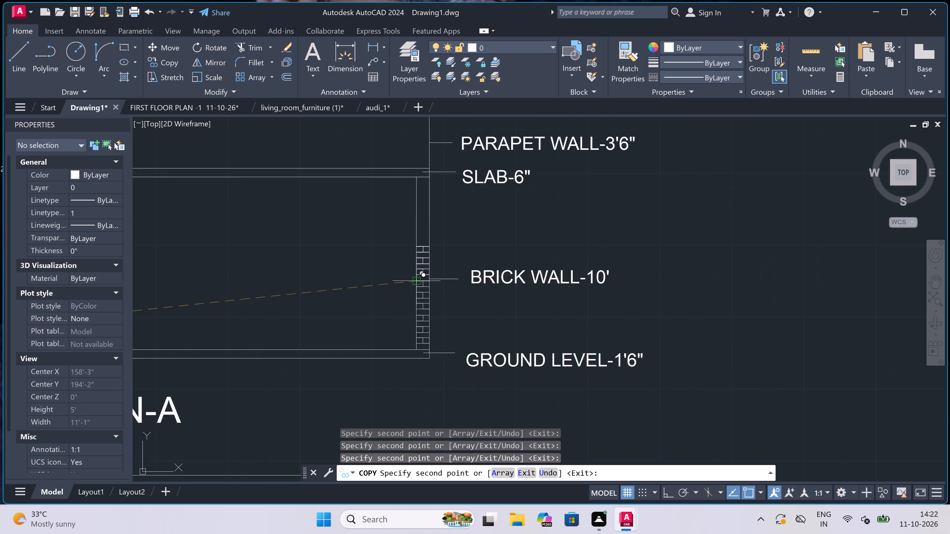
{"action": "scroll", "coordinate": [416, 255], "scroll_direction": "up", "scroll_amount": 4}
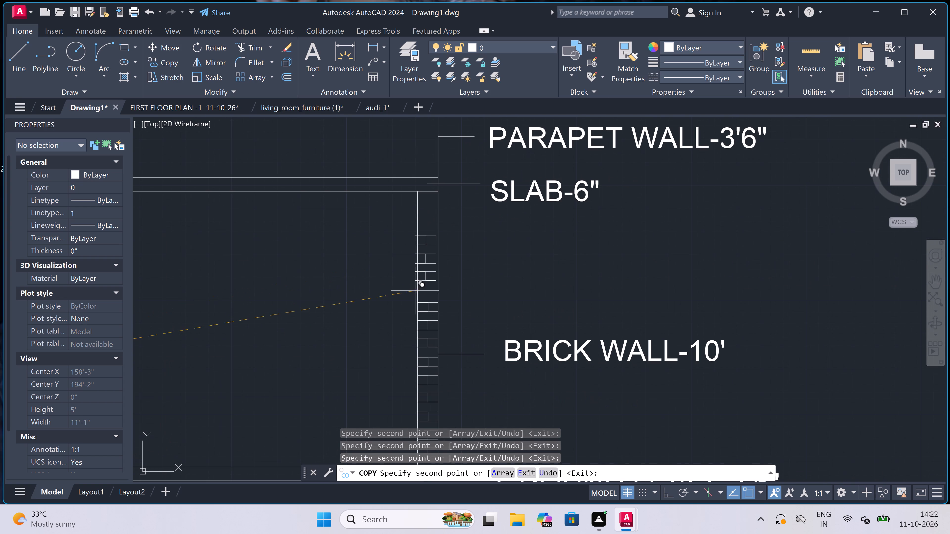
{"action": "left_click", "coordinate": [417, 298]}
{"action": "scroll", "coordinate": [416, 253], "scroll_direction": "up", "scroll_amount": 4}
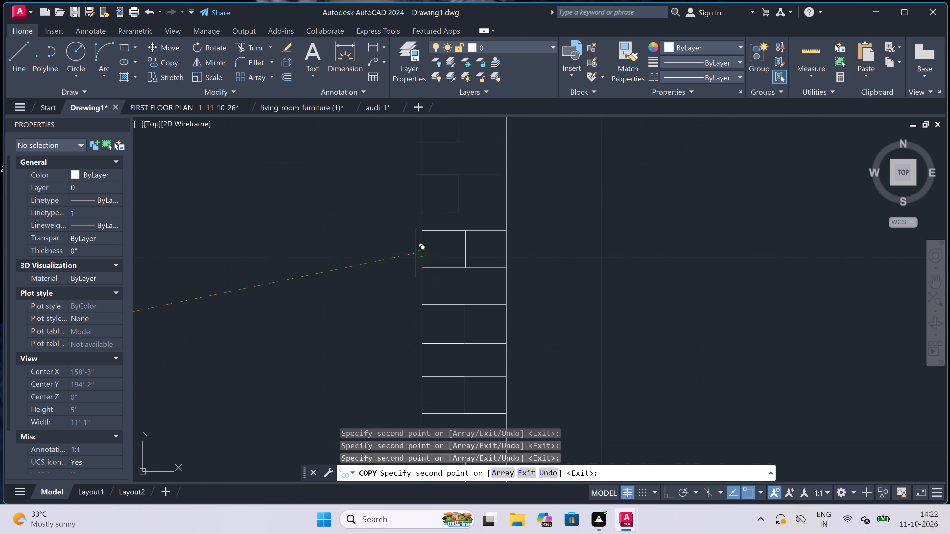
{"action": "left_click", "coordinate": [426, 234]}
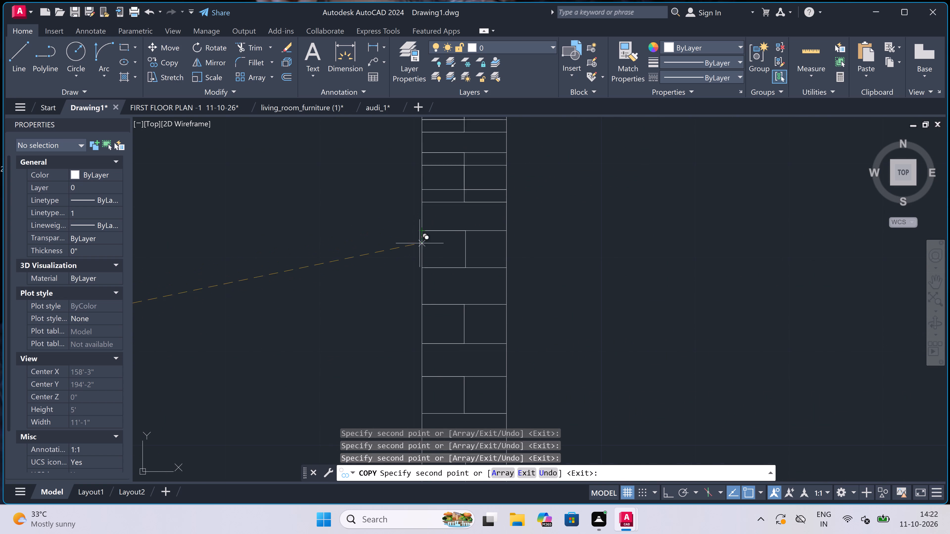
{"action": "scroll", "coordinate": [375, 294], "scroll_direction": "down", "scroll_amount": 5}
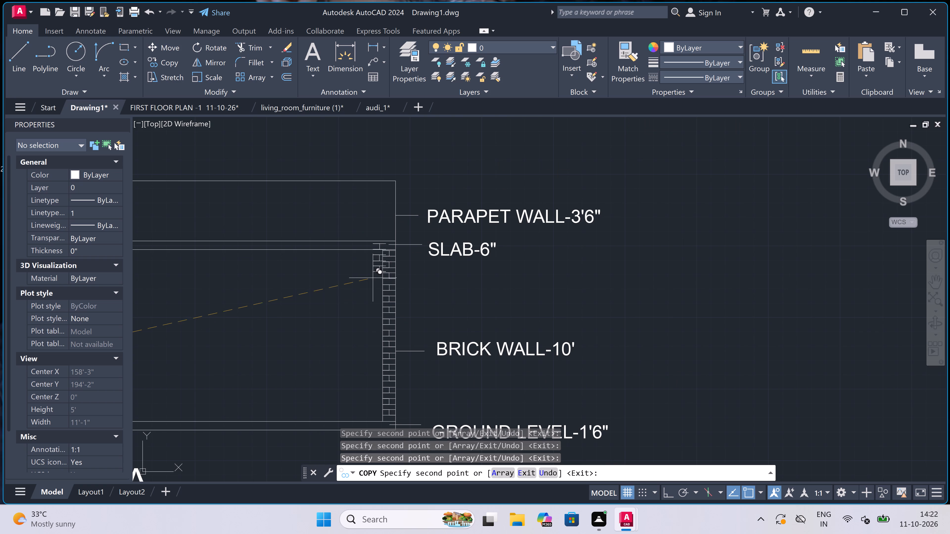
{"action": "key", "text": "Escape"}
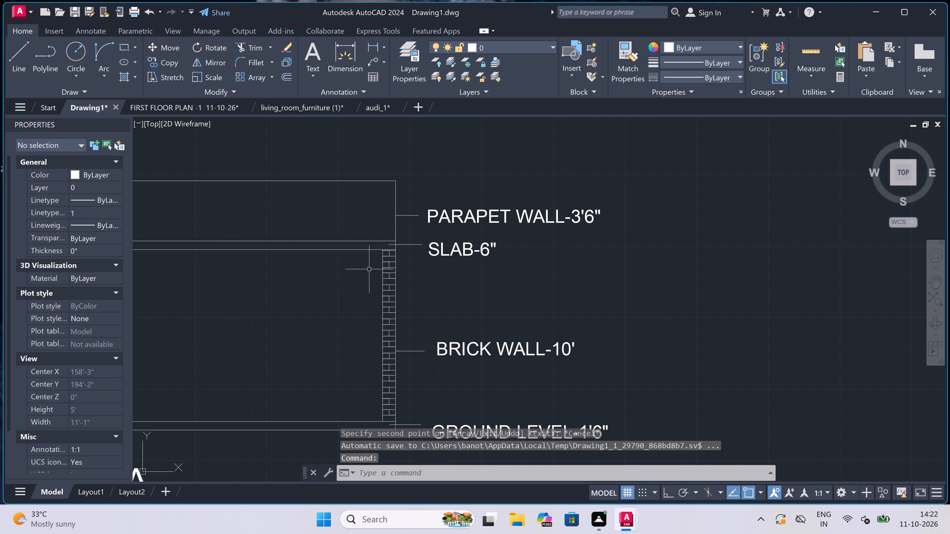
Draw a rectangular border around the elevation, the section and both floor plans, leaving a margin on all sides.
{"action": "scroll", "coordinate": [364, 230], "scroll_direction": "down", "scroll_amount": 5}
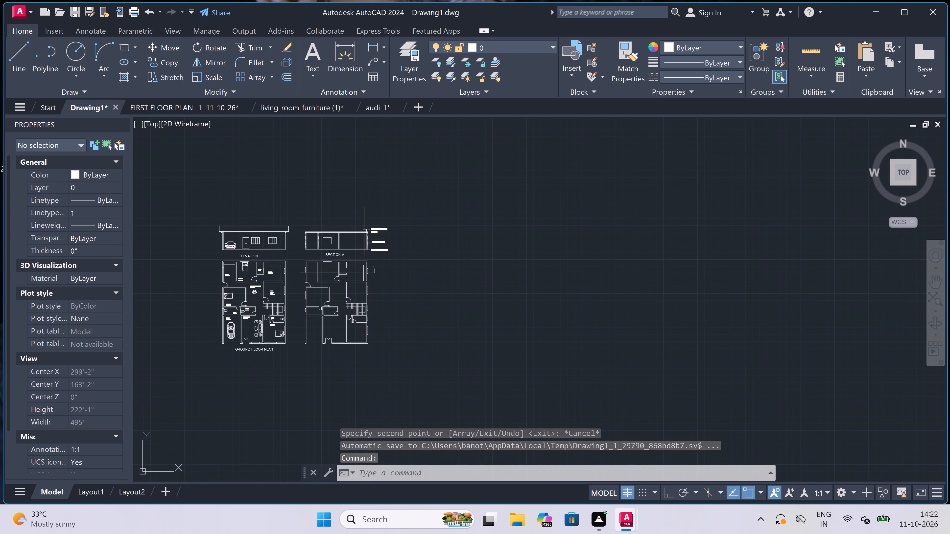
{"action": "type", "text": "rec"}
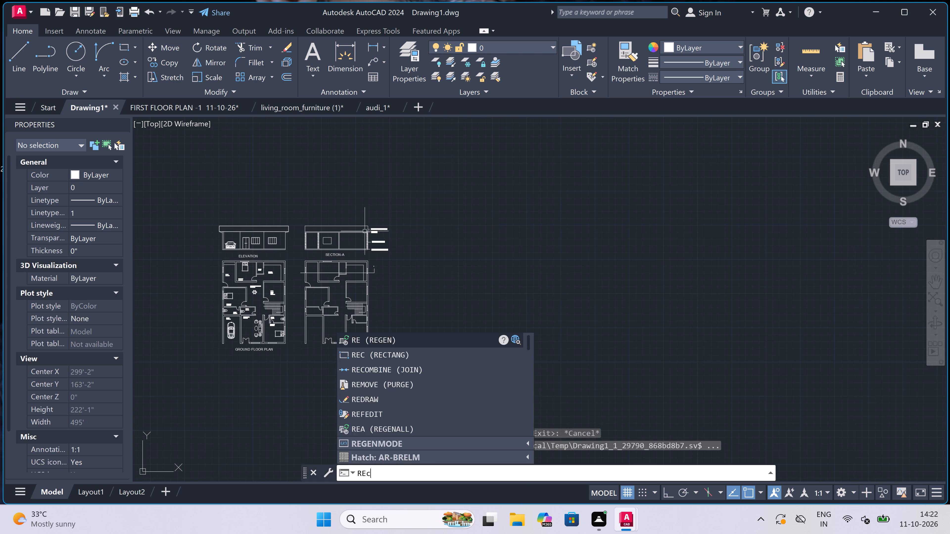
{"action": "key", "text": "space"}
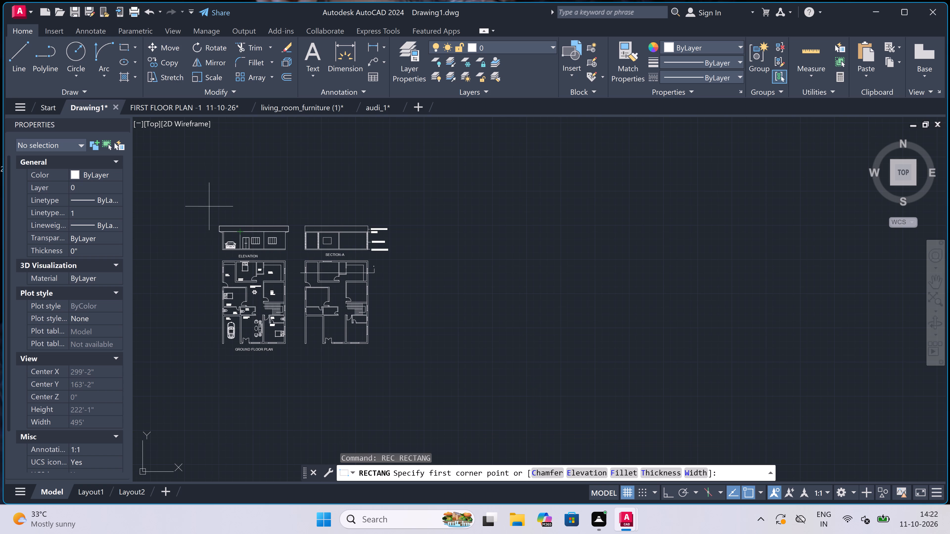
{"action": "left_click", "coordinate": [205, 209]}
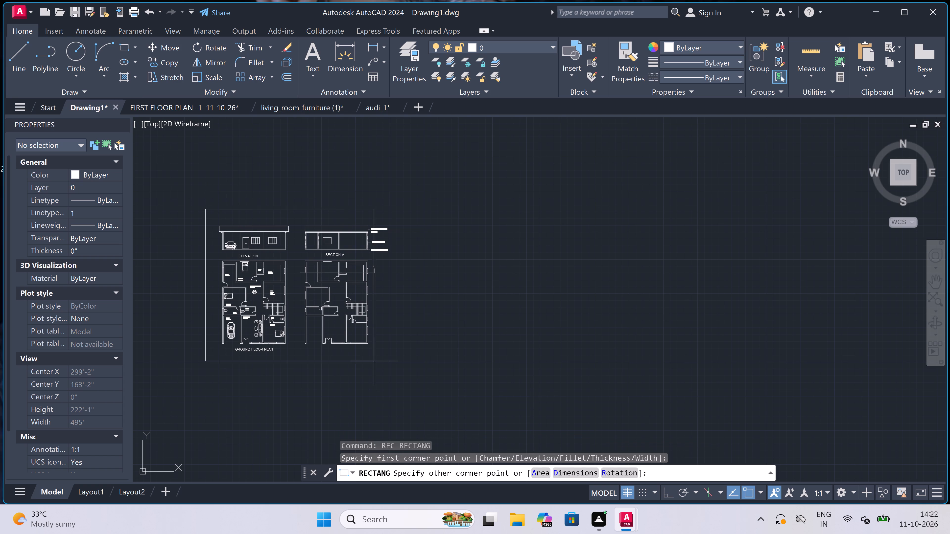
{"action": "left_click", "coordinate": [402, 368]}
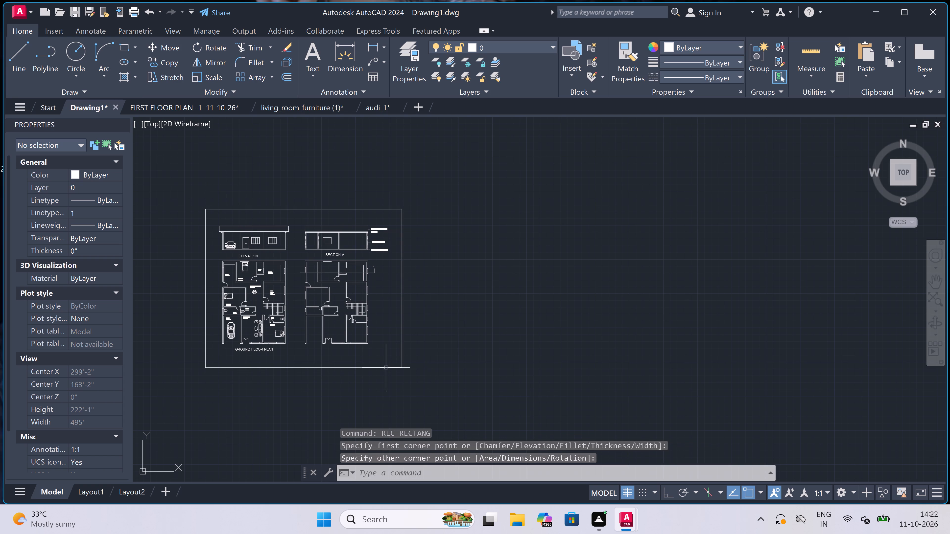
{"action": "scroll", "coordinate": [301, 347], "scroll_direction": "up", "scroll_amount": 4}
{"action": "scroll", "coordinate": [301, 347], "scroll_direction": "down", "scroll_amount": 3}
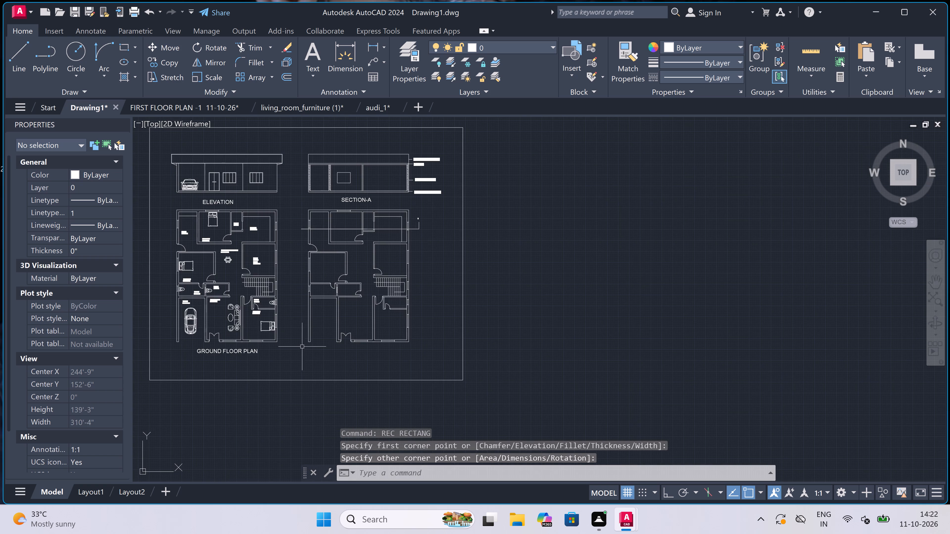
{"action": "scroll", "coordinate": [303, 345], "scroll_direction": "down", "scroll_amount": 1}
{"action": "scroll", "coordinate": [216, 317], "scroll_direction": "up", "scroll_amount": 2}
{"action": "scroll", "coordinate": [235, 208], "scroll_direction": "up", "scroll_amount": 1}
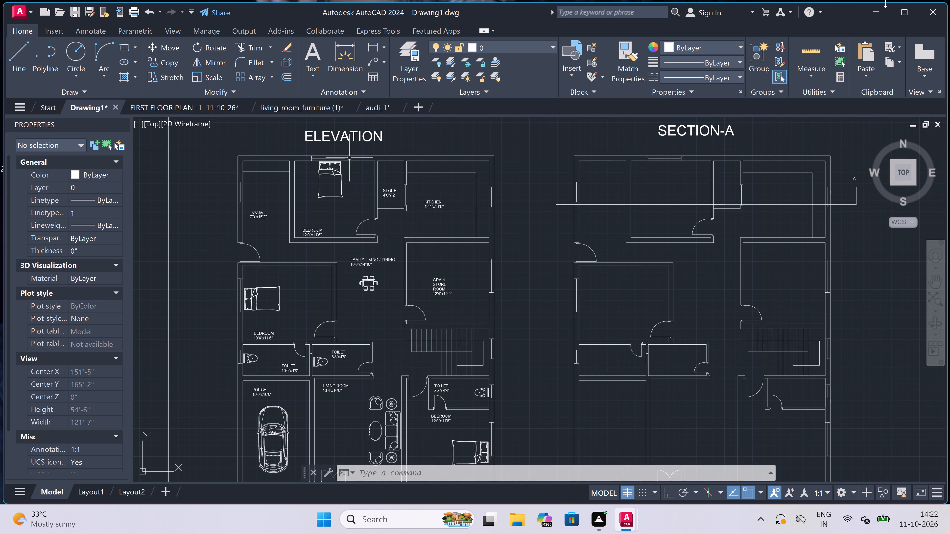
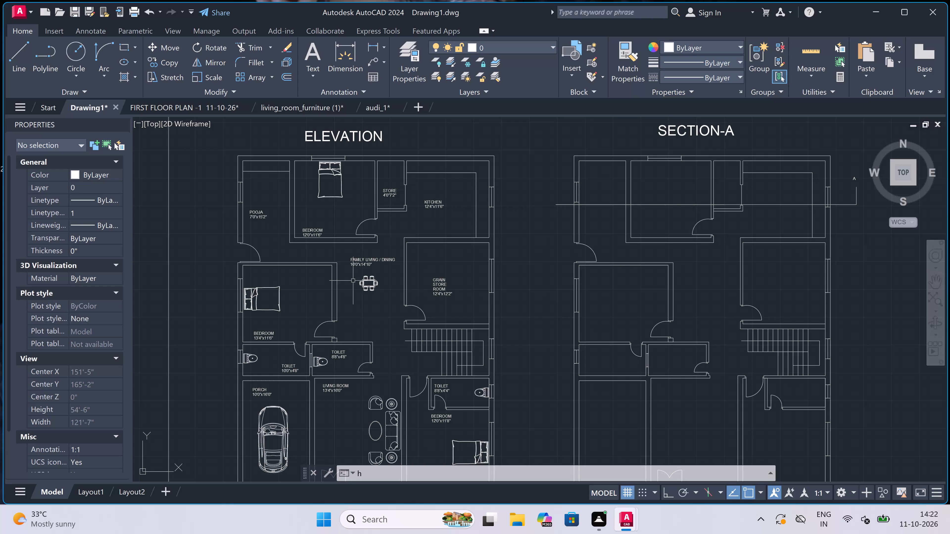
Hatch the rear walls of the ground floor plan, the pooja side wall and the adjoining bedroom and store walls with the ANSI32 pattern.
{"action": "key", "text": "space"}
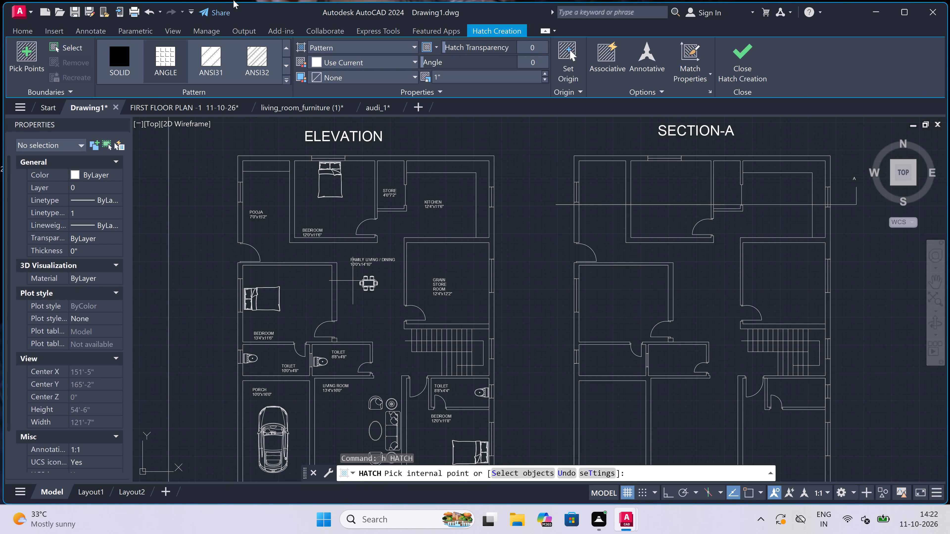
{"action": "left_click", "coordinate": [255, 54]}
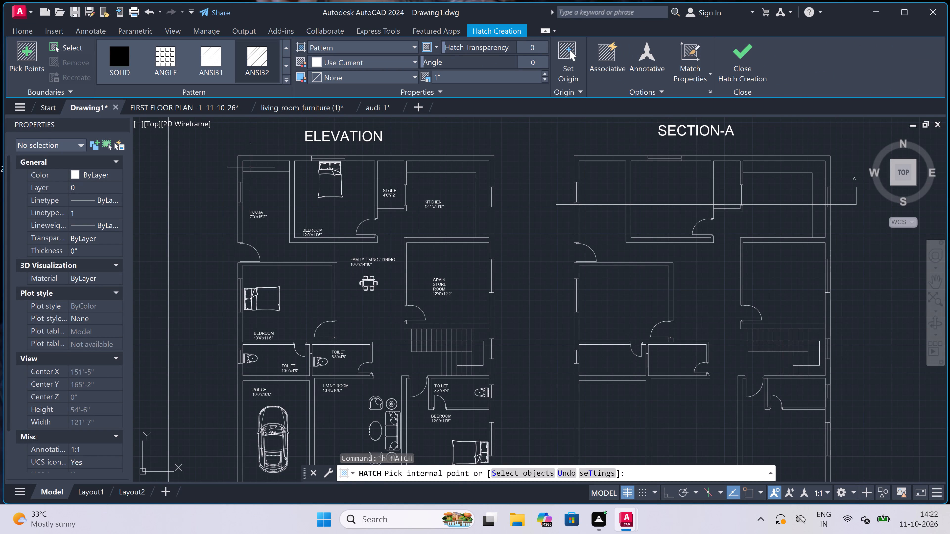
{"action": "scroll", "coordinate": [253, 155], "scroll_direction": "up", "scroll_amount": 2}
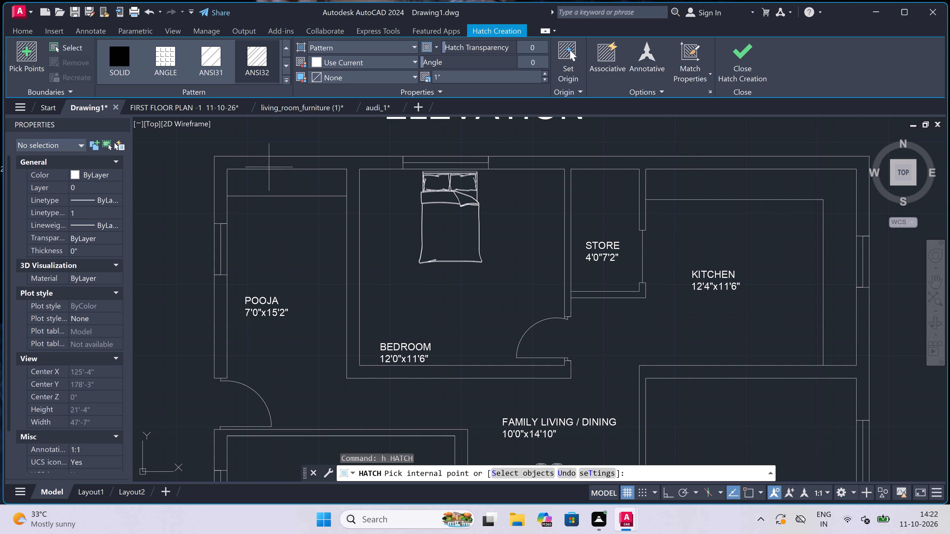
{"action": "left_click", "coordinate": [358, 163]}
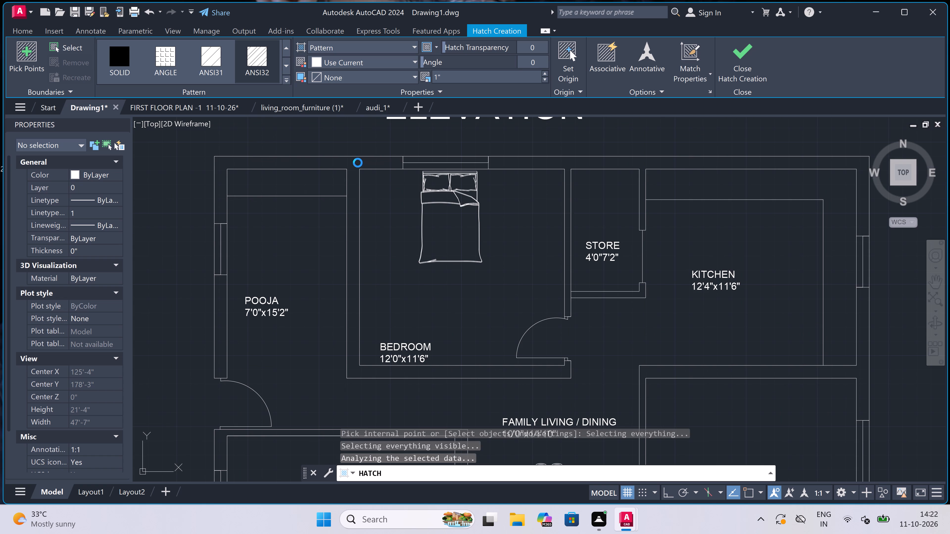
{"action": "left_click", "coordinate": [534, 163]}
{"action": "scroll", "coordinate": [308, 180], "scroll_direction": "down", "scroll_amount": 4}
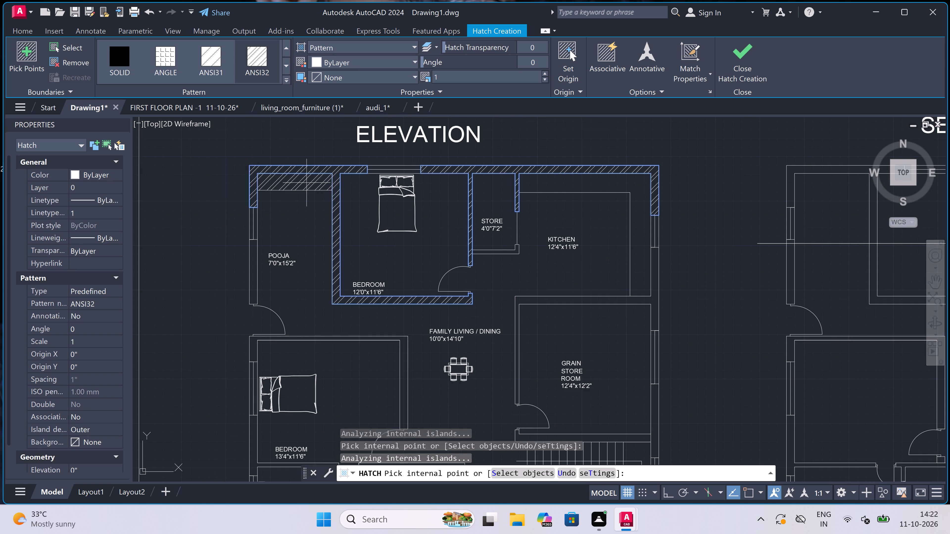
{"action": "scroll", "coordinate": [240, 269], "scroll_direction": "up", "scroll_amount": 1}
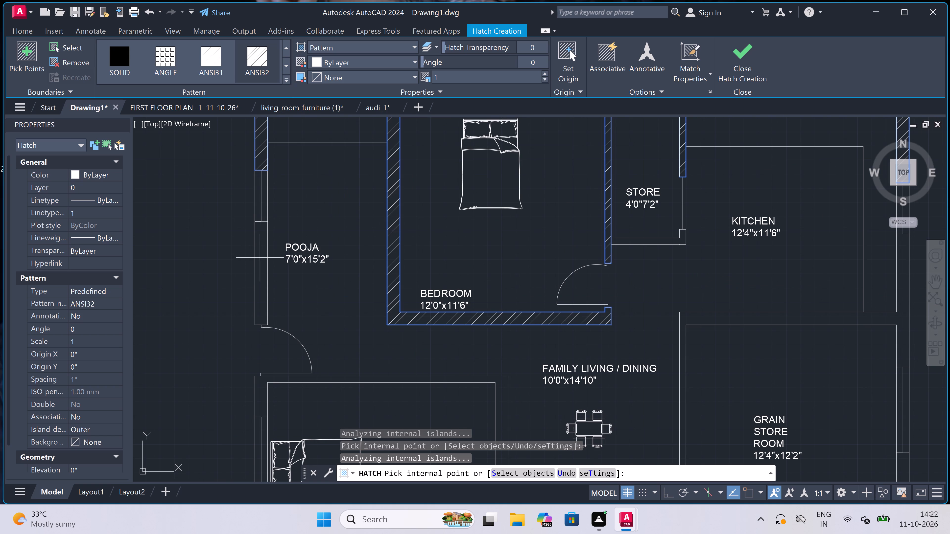
{"action": "left_click", "coordinate": [261, 258]}
Add ANSI32 hatching to the walls of the 13'4"x11'6" bedroom, the two adjoining toilets and the porch in the ground floor plan.
{"action": "scroll", "coordinate": [309, 187], "scroll_direction": "down", "scroll_amount": 4}
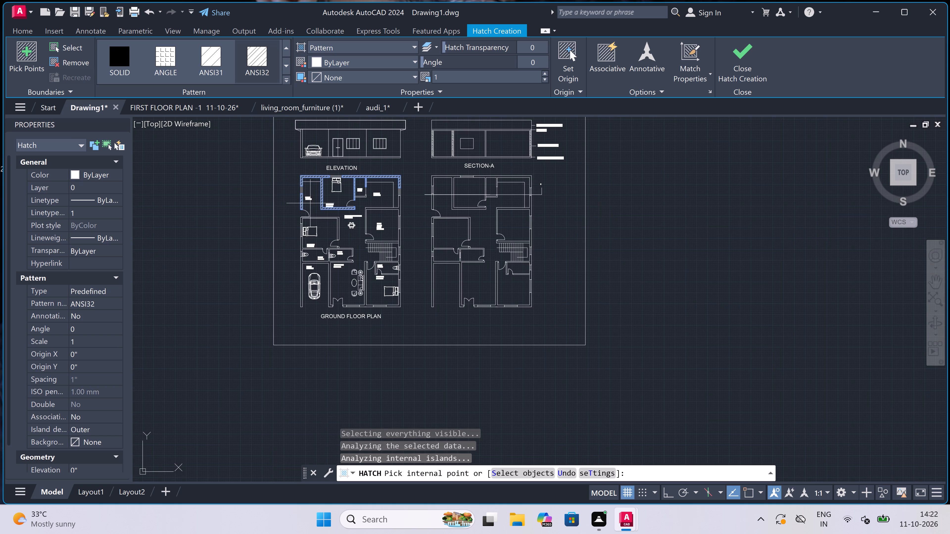
{"action": "scroll", "coordinate": [307, 238], "scroll_direction": "up", "scroll_amount": 3}
{"action": "scroll", "coordinate": [285, 164], "scroll_direction": "up", "scroll_amount": 1}
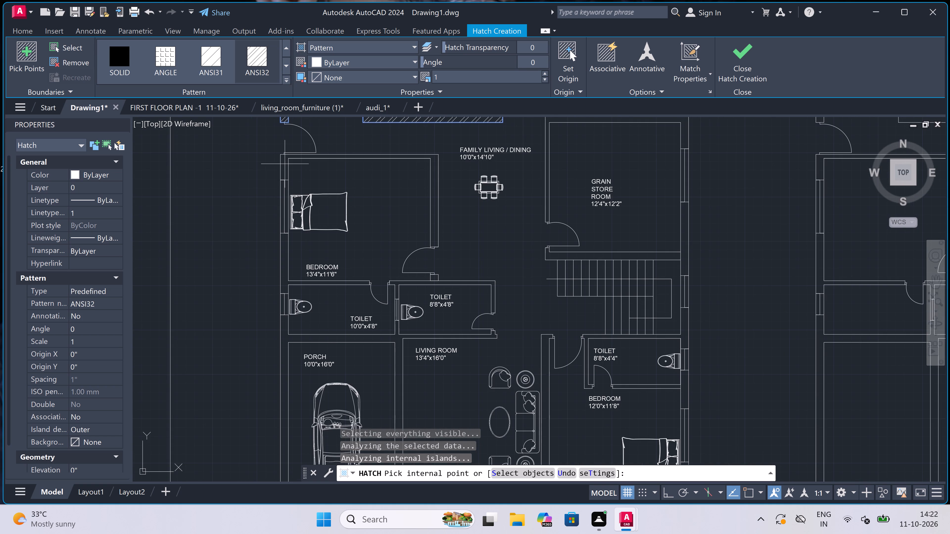
{"action": "left_click", "coordinate": [285, 164]}
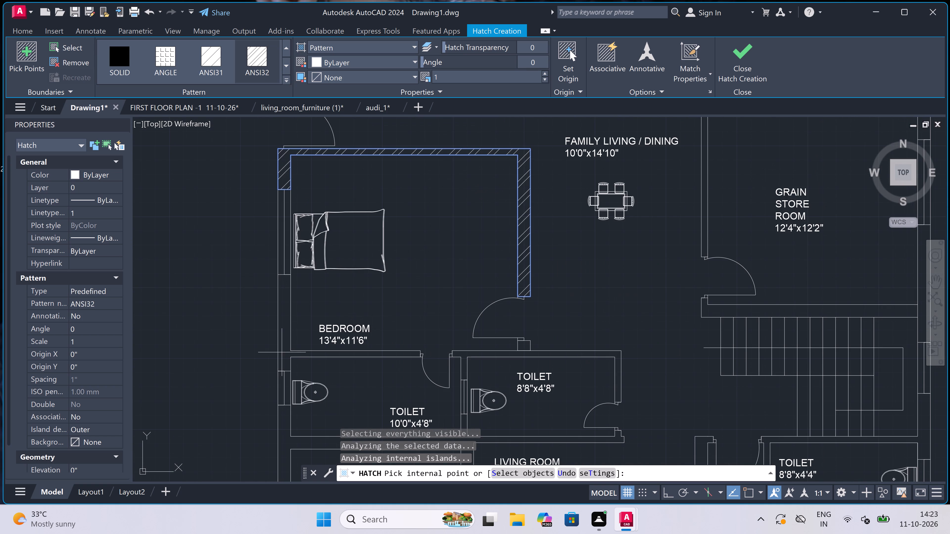
{"action": "left_click", "coordinate": [283, 334]}
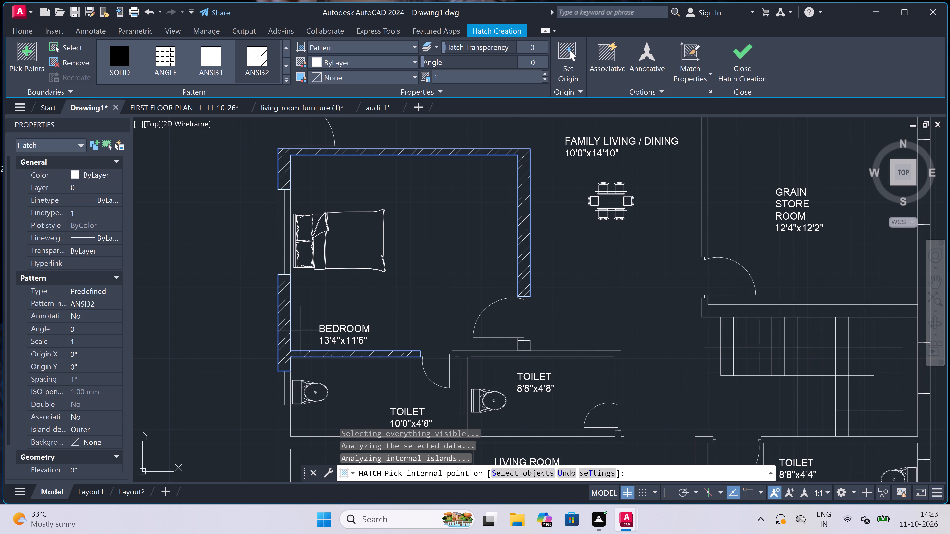
{"action": "left_click", "coordinate": [472, 353]}
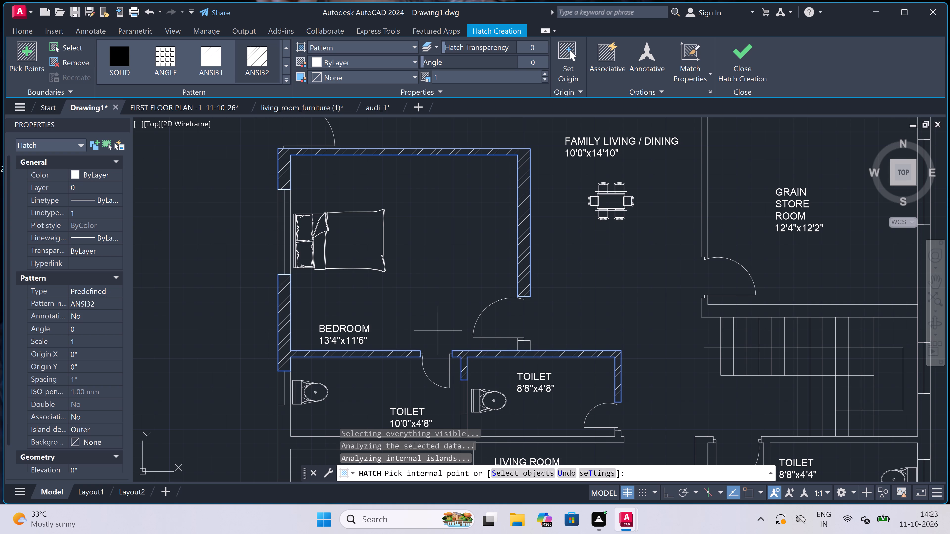
{"action": "scroll", "coordinate": [371, 281], "scroll_direction": "down", "scroll_amount": 4}
{"action": "scroll", "coordinate": [381, 308], "scroll_direction": "up", "scroll_amount": 4}
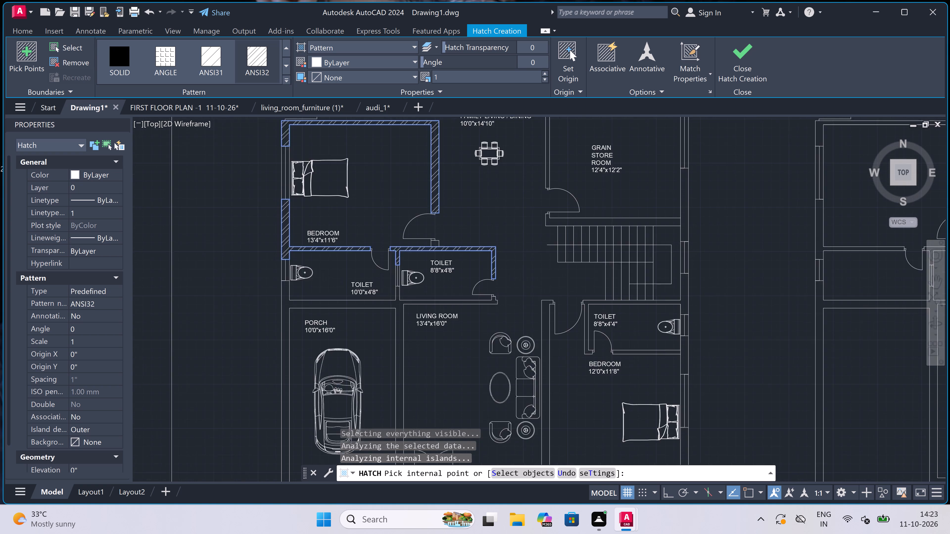
{"action": "left_click", "coordinate": [382, 302]}
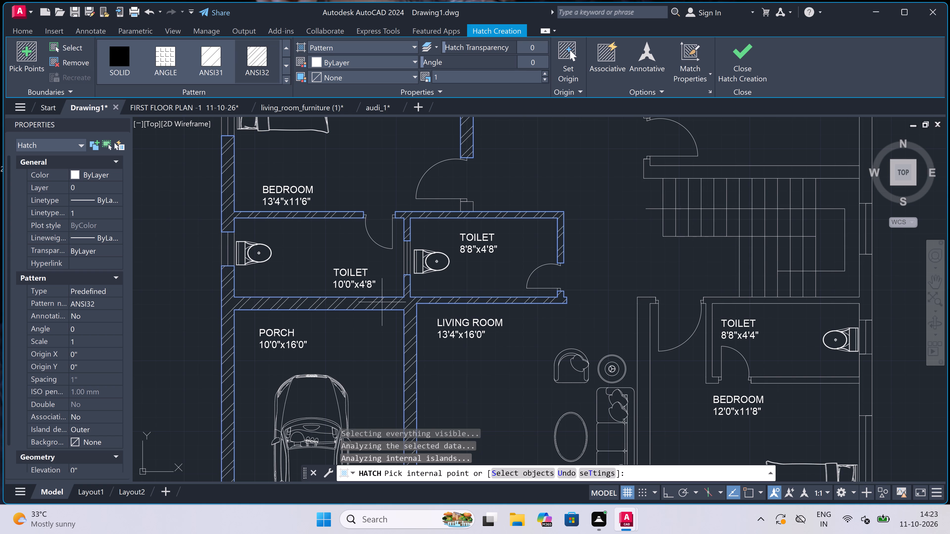
Add ANSI32 hatching to the living room and front bedroom partition and the front wall segments between the openings.
{"action": "scroll", "coordinate": [342, 233], "scroll_direction": "down", "scroll_amount": 5}
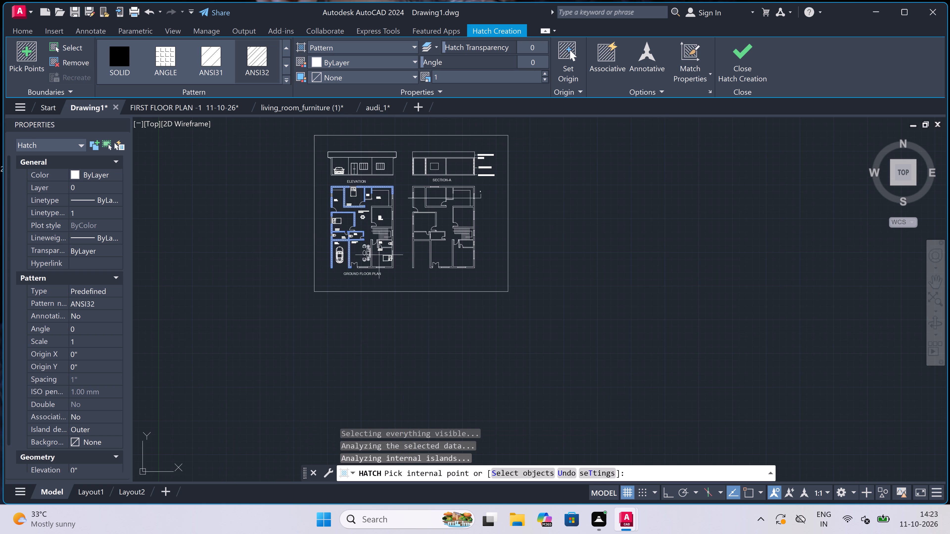
{"action": "scroll", "coordinate": [380, 267], "scroll_direction": "up", "scroll_amount": 4}
{"action": "scroll", "coordinate": [346, 265], "scroll_direction": "up", "scroll_amount": 2}
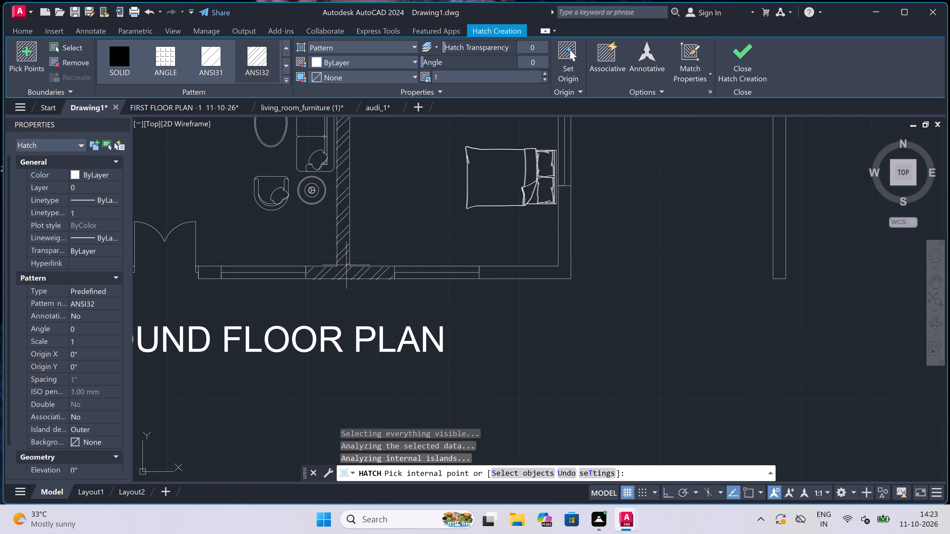
{"action": "left_click", "coordinate": [346, 265]}
{"action": "scroll", "coordinate": [125, 272], "scroll_direction": "up", "scroll_amount": 2}
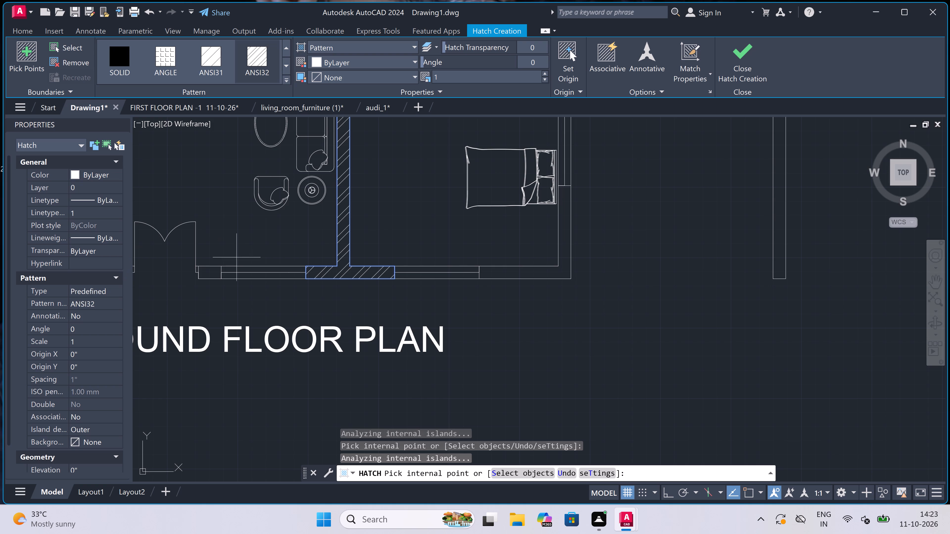
{"action": "left_click", "coordinate": [216, 270]}
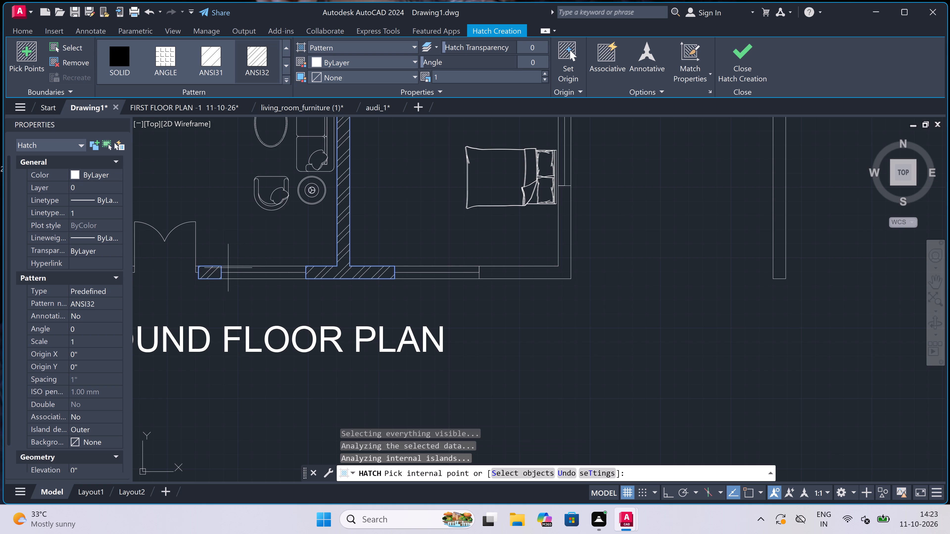
{"action": "left_click", "coordinate": [511, 273]}
Add ANSI32 hatching to the grain store walls, the outer wall beside the stairs and the 8'8"x4'4" toilet walls, and finish the hatch.
{"action": "scroll", "coordinate": [343, 296], "scroll_direction": "down", "scroll_amount": 7}
{"action": "scroll", "coordinate": [357, 237], "scroll_direction": "up", "scroll_amount": 2}
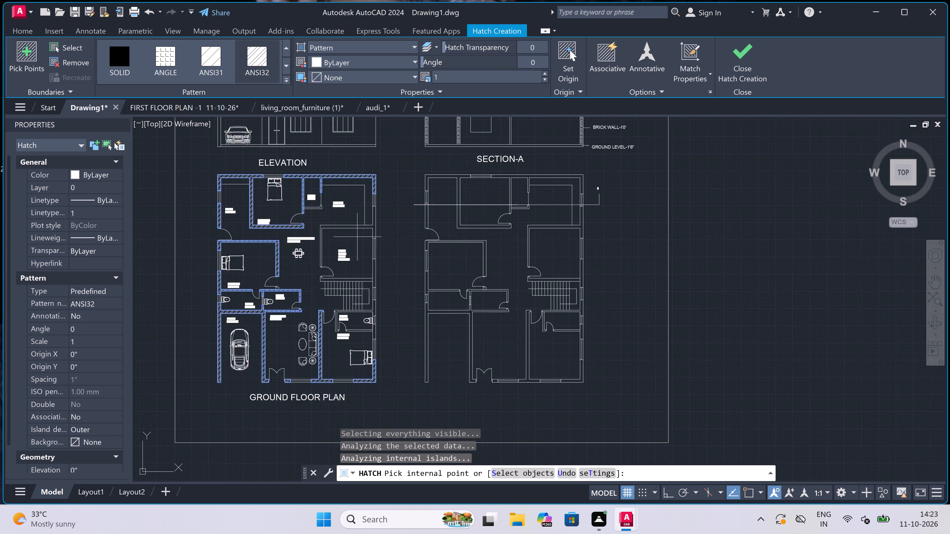
{"action": "scroll", "coordinate": [357, 237], "scroll_direction": "up", "scroll_amount": 1}
{"action": "left_click", "coordinate": [354, 220]}
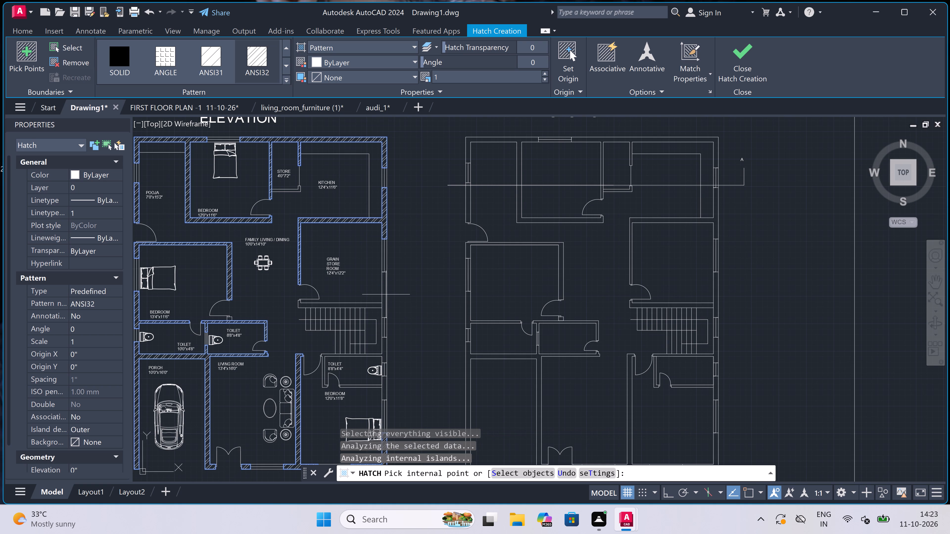
{"action": "left_click", "coordinate": [386, 294]}
{"action": "left_click", "coordinate": [383, 349]}
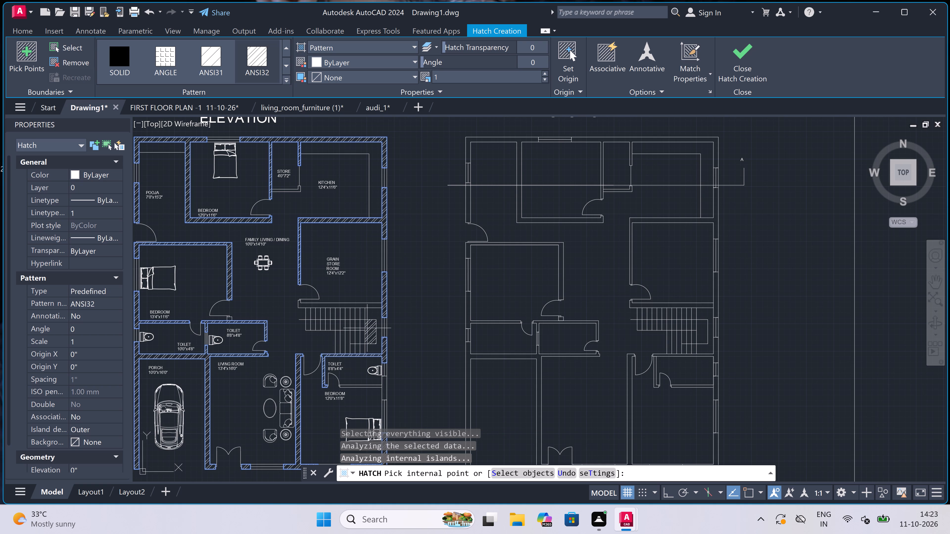
{"action": "left_click", "coordinate": [358, 304]}
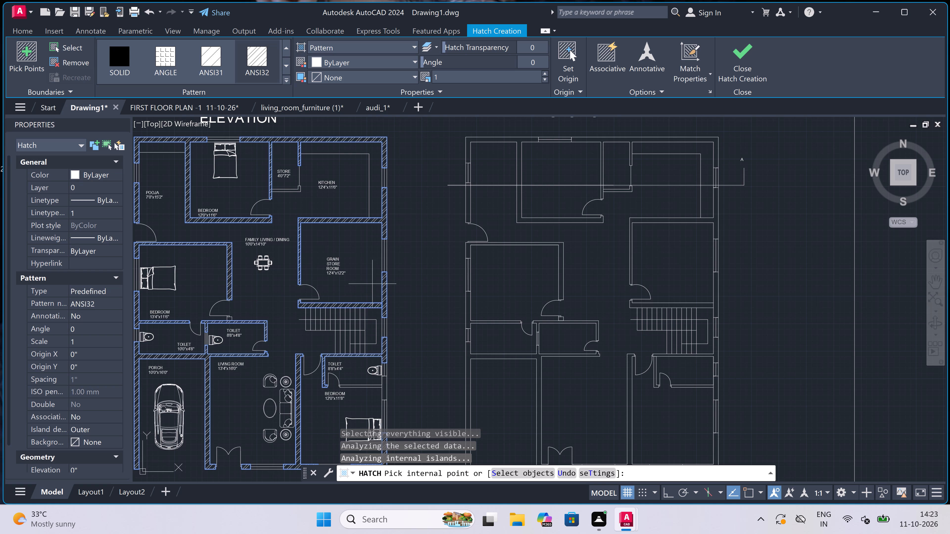
{"action": "scroll", "coordinate": [373, 281], "scroll_direction": "down", "scroll_amount": 1}
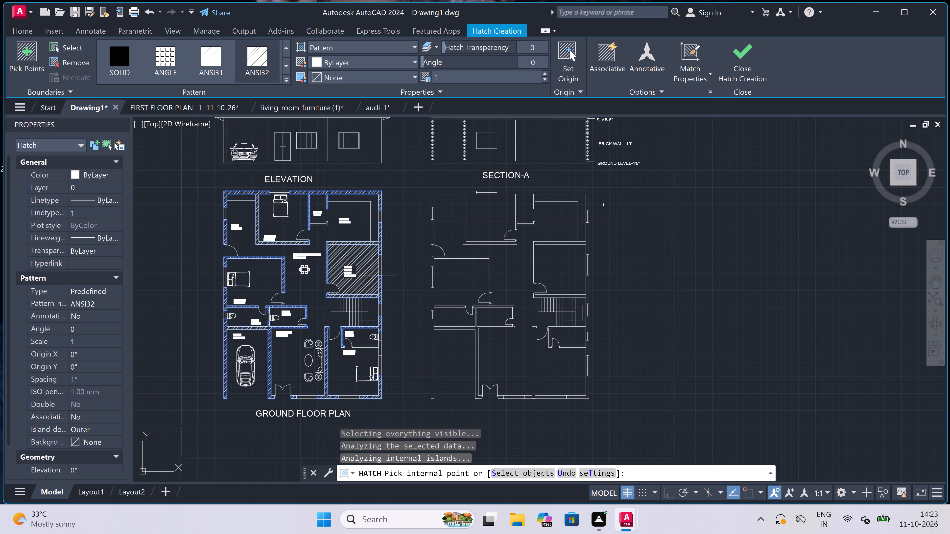
{"action": "scroll", "coordinate": [366, 246], "scroll_direction": "up", "scroll_amount": 1}
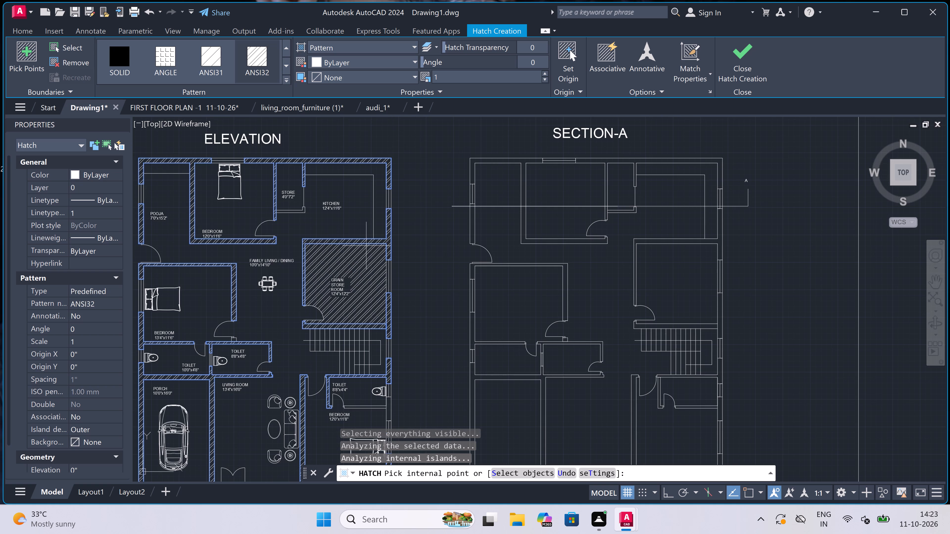
{"action": "key", "text": "Escape"}
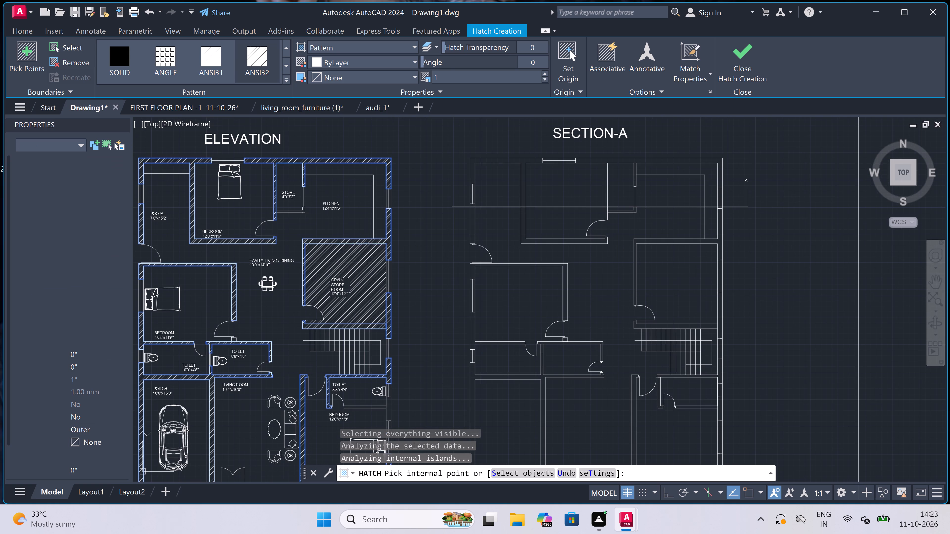
Review the hatched ground floor plan, the front elevation and section A within the border.
{"action": "scroll", "coordinate": [367, 244], "scroll_direction": "down", "scroll_amount": 2}
{"action": "scroll", "coordinate": [323, 279], "scroll_direction": "up", "scroll_amount": 2}
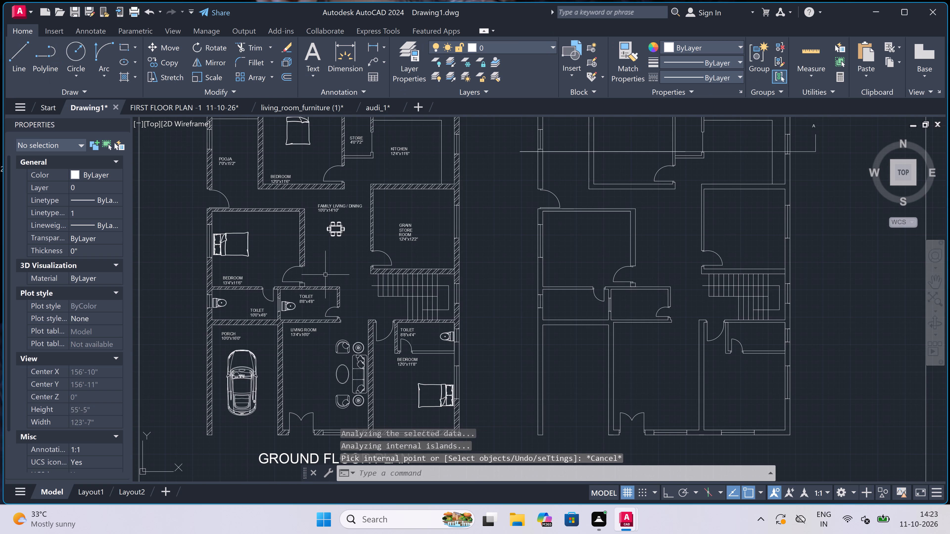
{"action": "scroll", "coordinate": [325, 275], "scroll_direction": "down", "scroll_amount": 1}
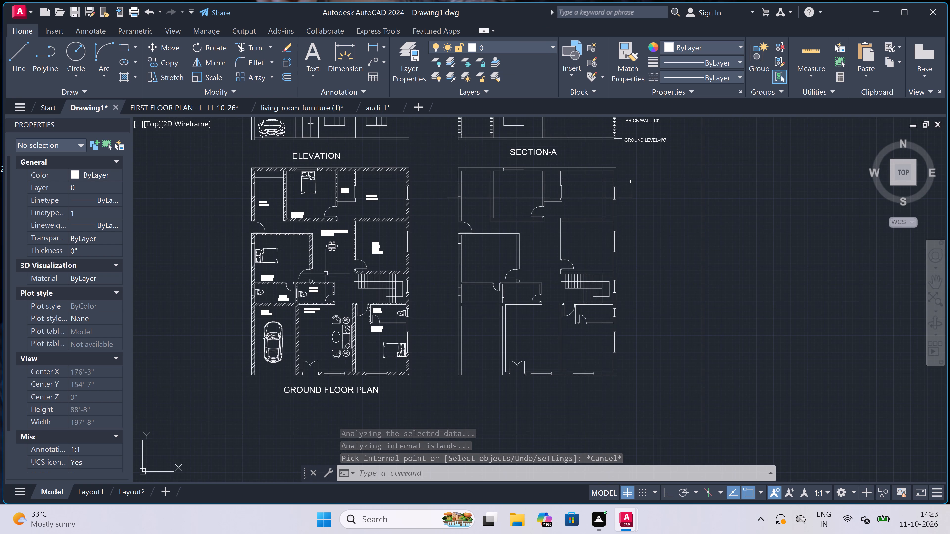
{"action": "scroll", "coordinate": [326, 273], "scroll_direction": "down", "scroll_amount": 1}
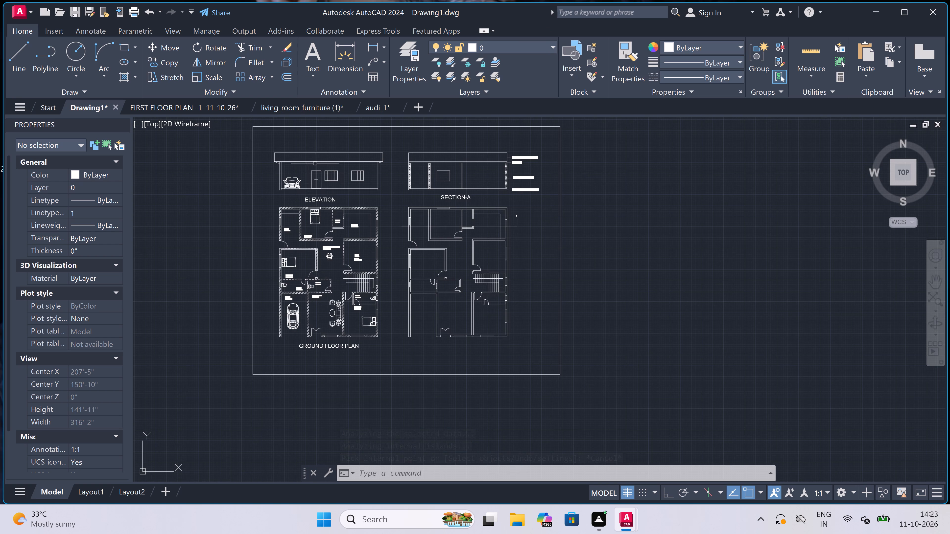
{"action": "scroll", "coordinate": [307, 143], "scroll_direction": "up", "scroll_amount": 5}
{"action": "scroll", "coordinate": [307, 143], "scroll_direction": "down", "scroll_amount": 3}
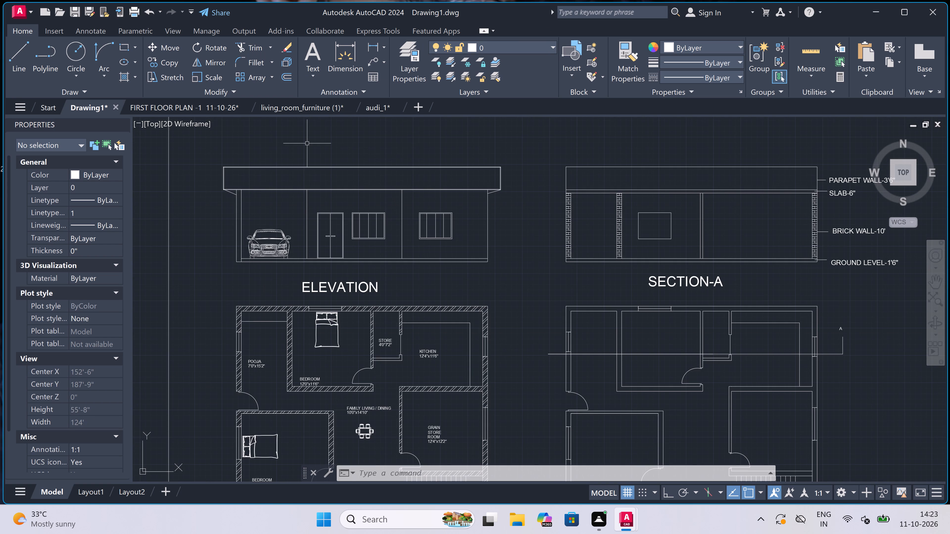
{"action": "scroll", "coordinate": [310, 272], "scroll_direction": "down", "scroll_amount": 2}
{"action": "scroll", "coordinate": [300, 221], "scroll_direction": "up", "scroll_amount": 3}
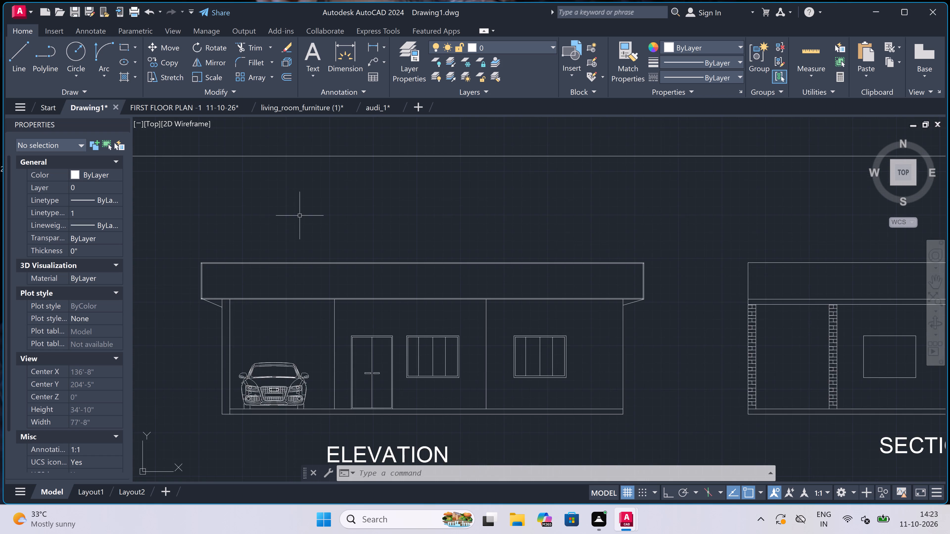
{"action": "scroll", "coordinate": [300, 216], "scroll_direction": "up", "scroll_amount": 1}
{"action": "scroll", "coordinate": [300, 217], "scroll_direction": "down", "scroll_amount": 2}
{"action": "scroll", "coordinate": [251, 290], "scroll_direction": "up", "scroll_amount": 3}
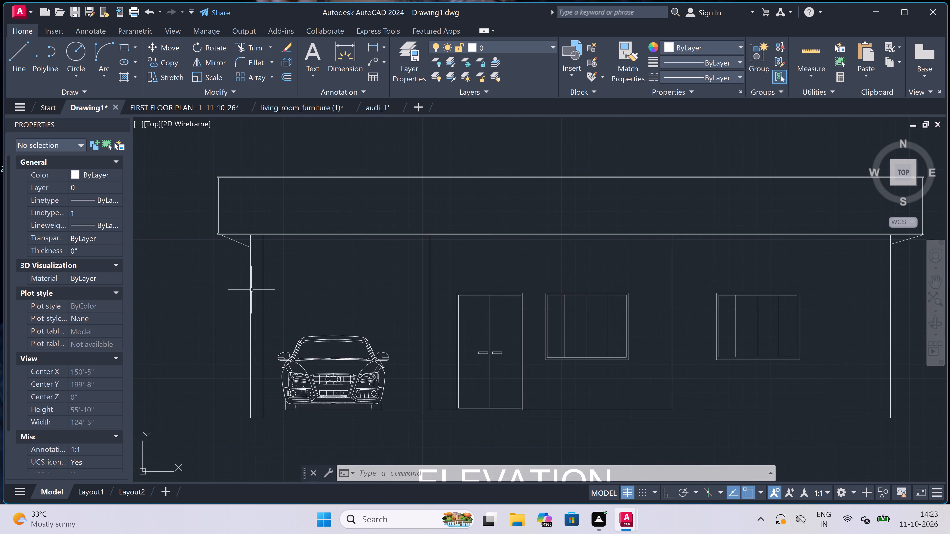
{"action": "scroll", "coordinate": [252, 204], "scroll_direction": "up", "scroll_amount": 1}
{"action": "scroll", "coordinate": [252, 204], "scroll_direction": "down", "scroll_amount": 3}
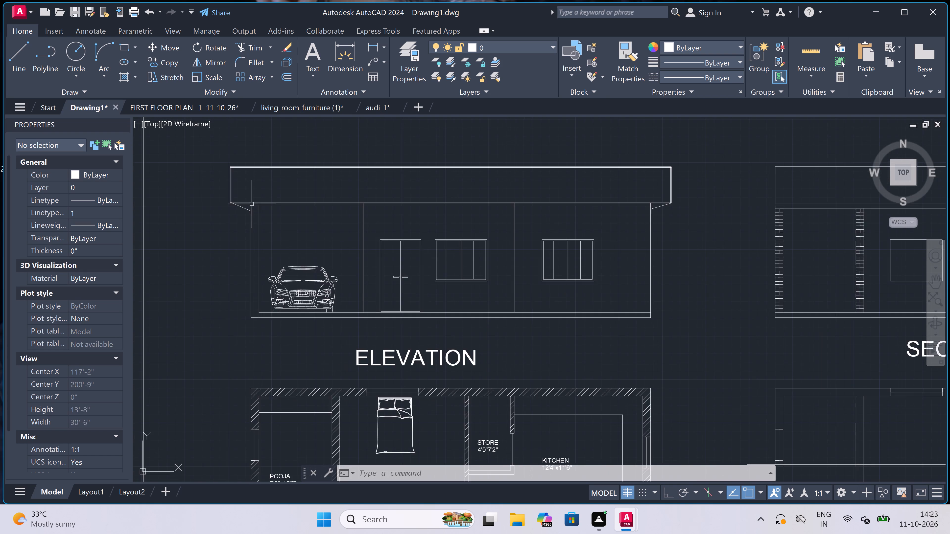
{"action": "scroll", "coordinate": [252, 205], "scroll_direction": "down", "scroll_amount": 2}
{"action": "scroll", "coordinate": [258, 182], "scroll_direction": "up", "scroll_amount": 2}
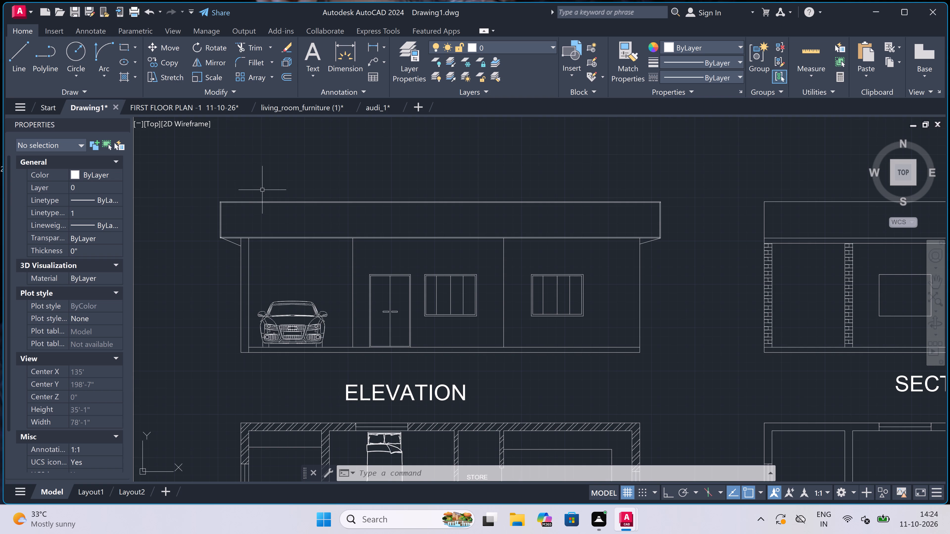
{"action": "scroll", "coordinate": [263, 194], "scroll_direction": "down", "scroll_amount": 1}
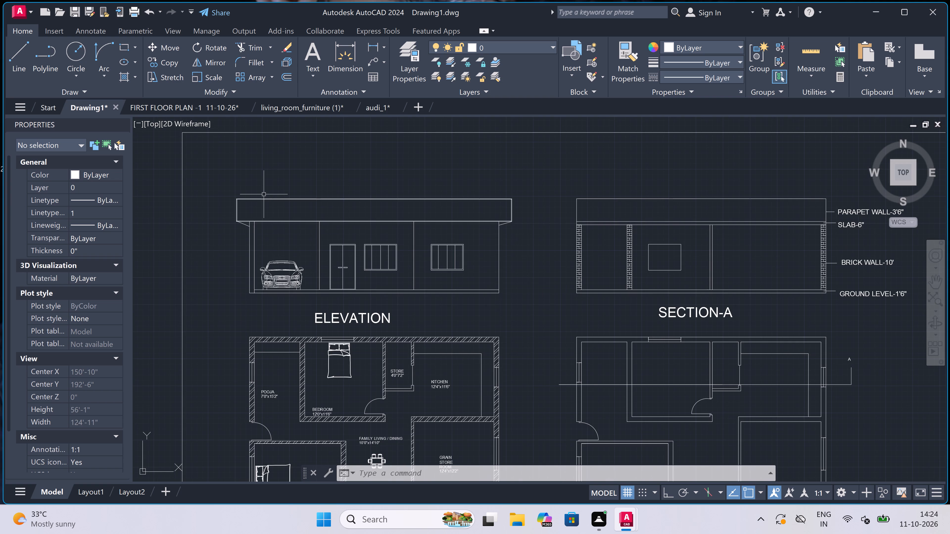
{"action": "scroll", "coordinate": [264, 198], "scroll_direction": "down", "scroll_amount": 1}
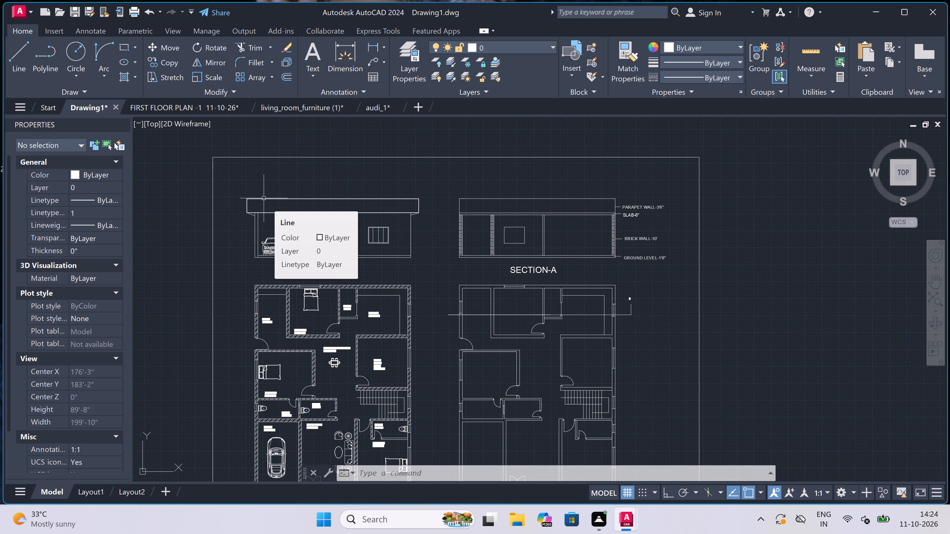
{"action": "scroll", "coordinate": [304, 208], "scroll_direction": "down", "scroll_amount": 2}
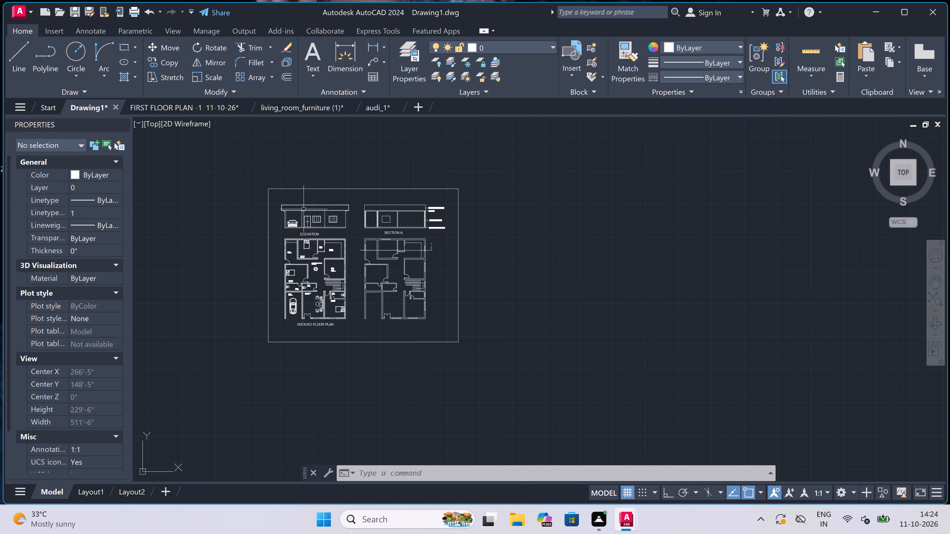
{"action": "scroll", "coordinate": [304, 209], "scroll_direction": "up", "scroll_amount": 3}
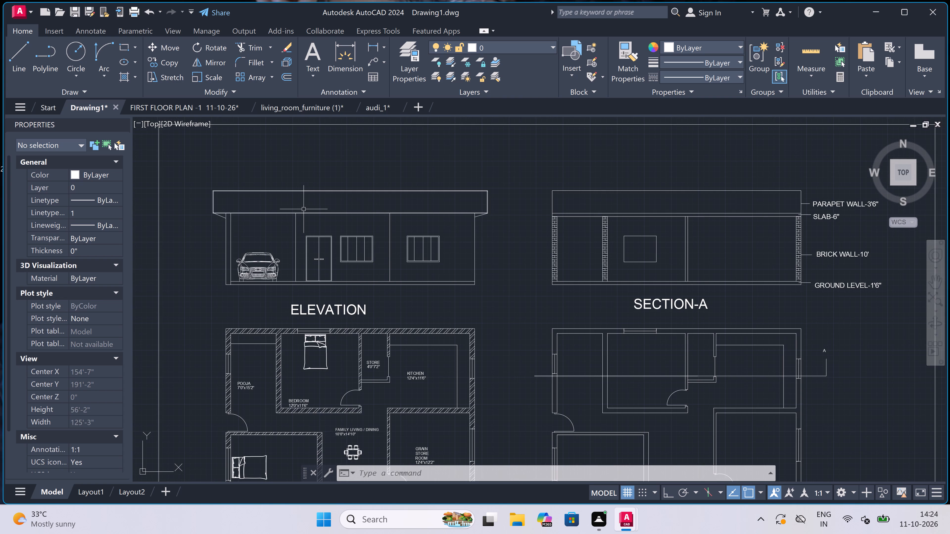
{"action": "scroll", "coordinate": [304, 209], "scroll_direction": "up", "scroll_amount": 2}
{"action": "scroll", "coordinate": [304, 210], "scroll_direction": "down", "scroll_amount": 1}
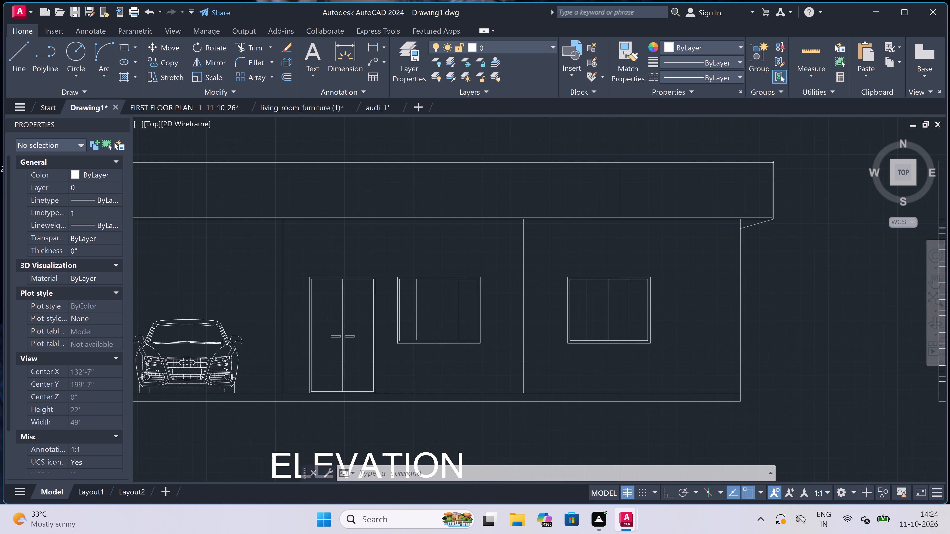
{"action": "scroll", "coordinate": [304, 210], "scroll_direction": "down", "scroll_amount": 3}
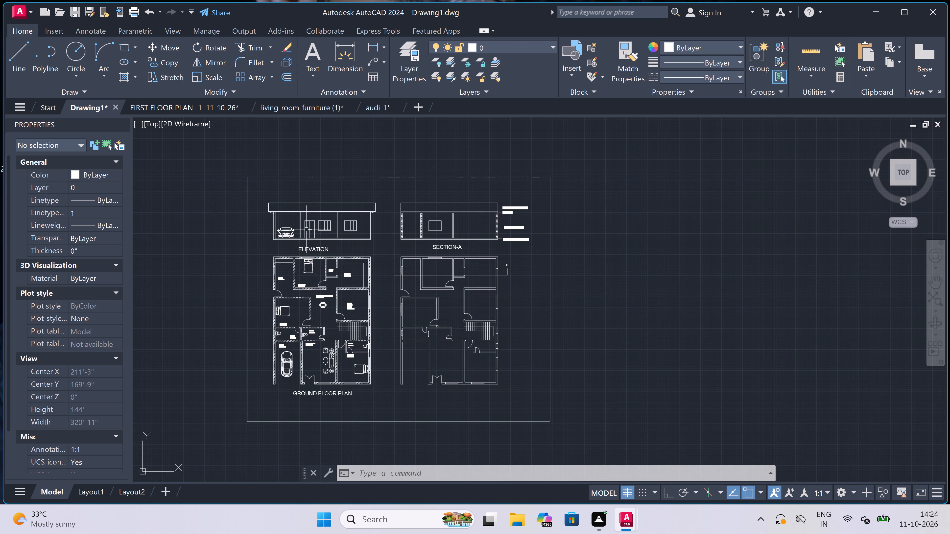
Underline the GROUND FLOOR PLAN title with a horizontal line just below it, spanning the full text width, with Ortho on.
{"action": "key", "text": "l"}
{"action": "key", "text": "space"}
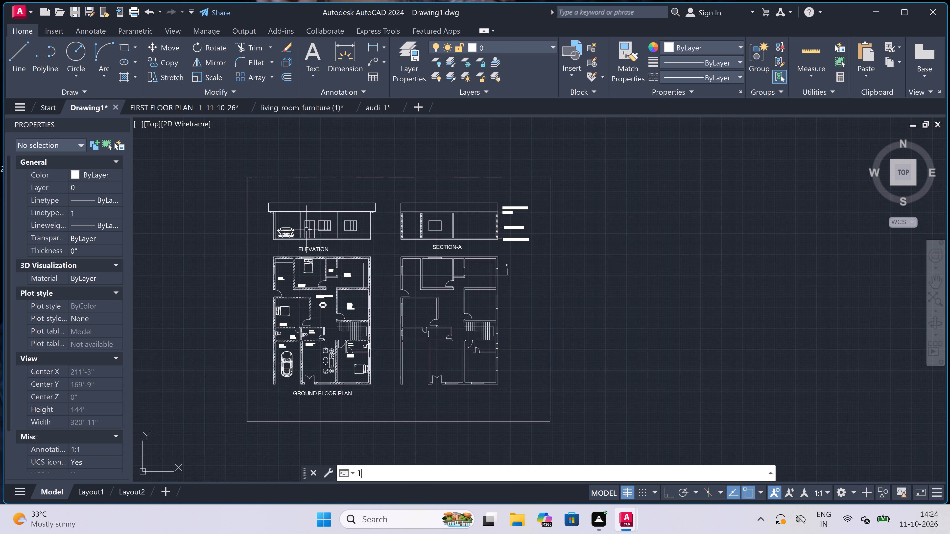
{"action": "scroll", "coordinate": [299, 402], "scroll_direction": "up", "scroll_amount": 3}
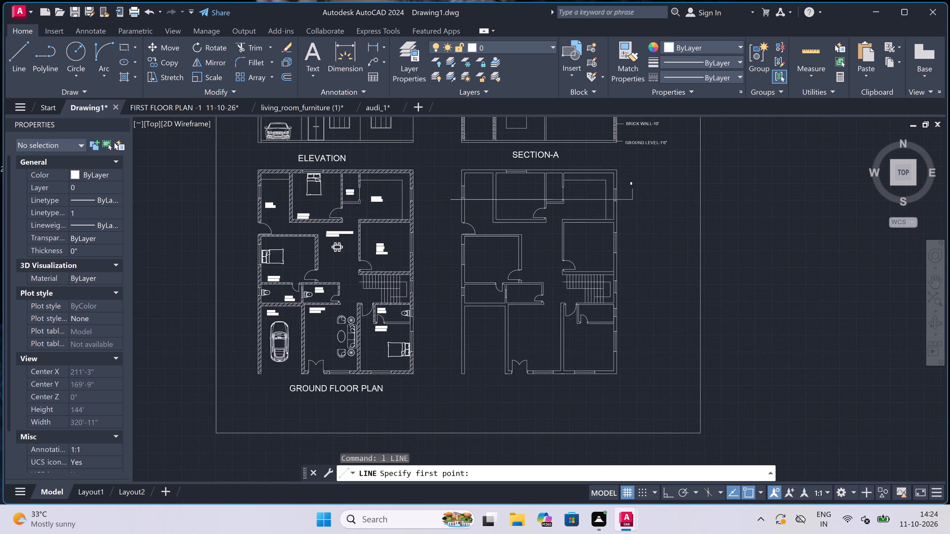
{"action": "scroll", "coordinate": [300, 402], "scroll_direction": "up", "scroll_amount": 1}
{"action": "scroll", "coordinate": [290, 368], "scroll_direction": "up", "scroll_amount": 3}
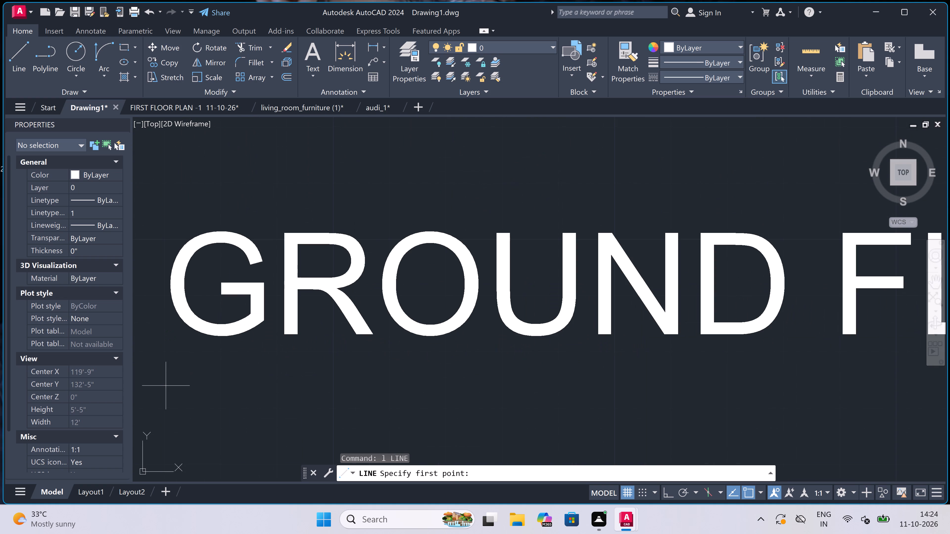
{"action": "left_click", "coordinate": [165, 385]}
{"action": "scroll", "coordinate": [332, 383], "scroll_direction": "down", "scroll_amount": 3}
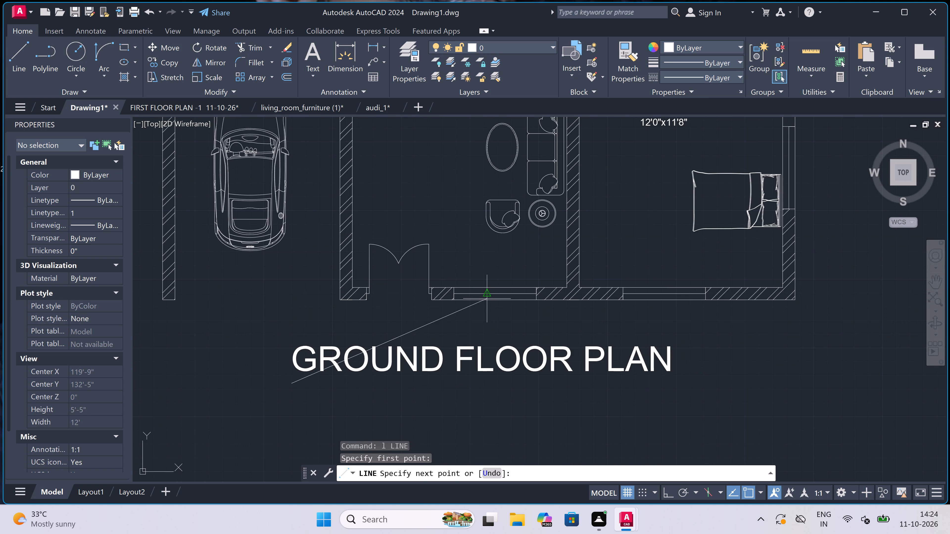
{"action": "key", "text": "F8"}
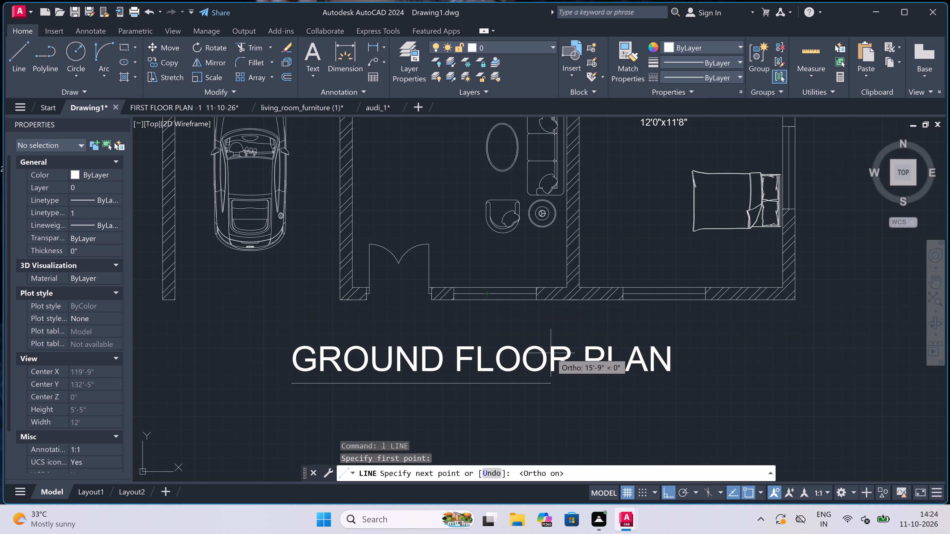
{"action": "scroll", "coordinate": [673, 375], "scroll_direction": "up", "scroll_amount": 3}
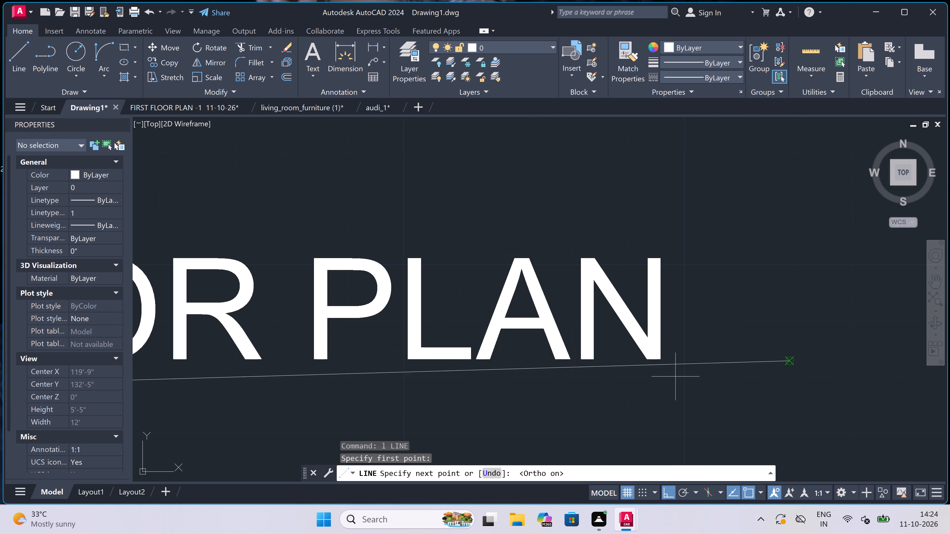
{"action": "left_click", "coordinate": [680, 404]}
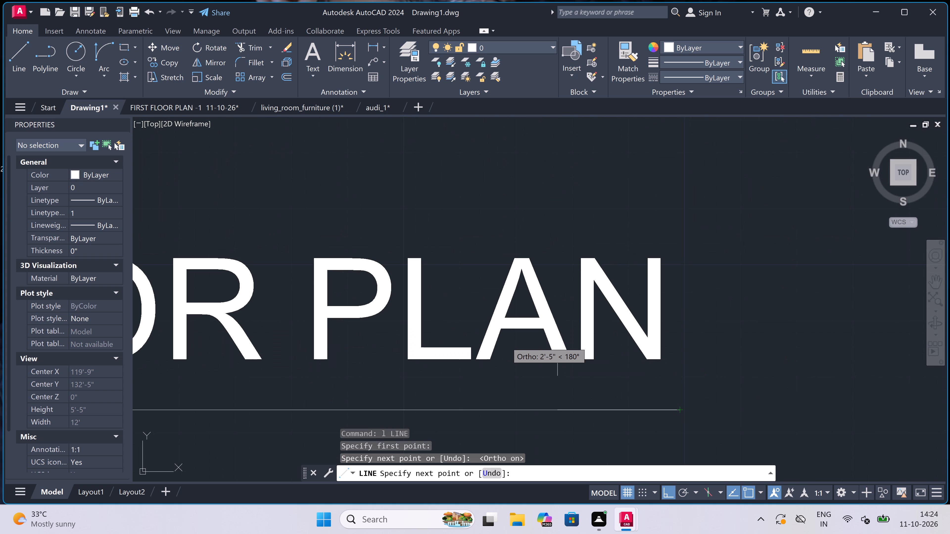
{"action": "key", "text": "Escape"}
{"action": "scroll", "coordinate": [472, 315], "scroll_direction": "down", "scroll_amount": 4}
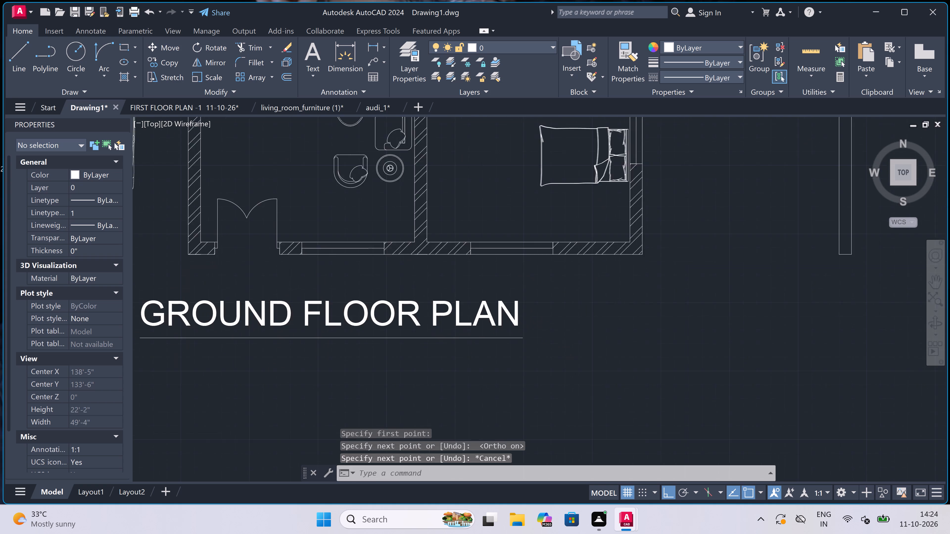
Underline the ELEVATION title with a horizontal line just below it, extending slightly past both ends of the text.
{"action": "scroll", "coordinate": [456, 310], "scroll_direction": "down", "scroll_amount": 3}
{"action": "scroll", "coordinate": [433, 146], "scroll_direction": "up", "scroll_amount": 1}
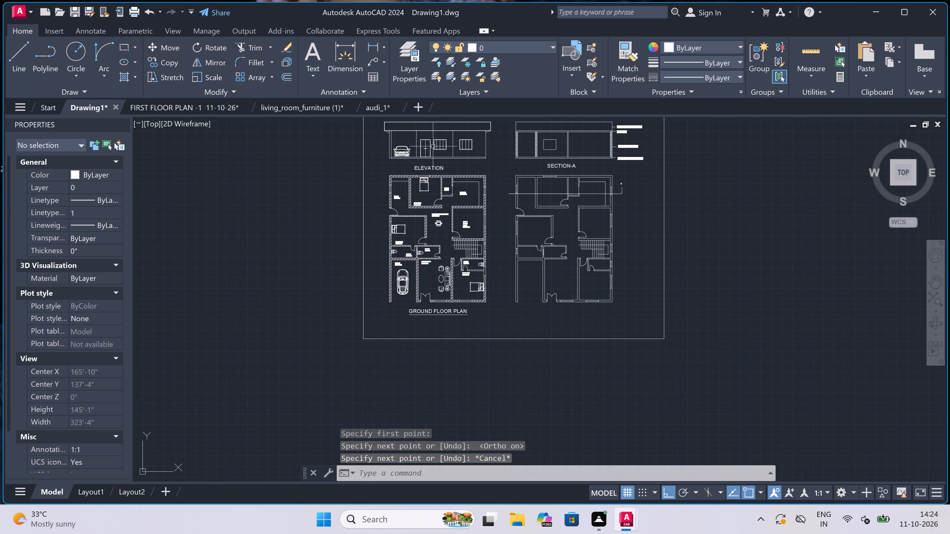
{"action": "scroll", "coordinate": [433, 146], "scroll_direction": "up", "scroll_amount": 3}
{"action": "key", "text": "space"}
{"action": "scroll", "coordinate": [510, 325], "scroll_direction": "up", "scroll_amount": 1}
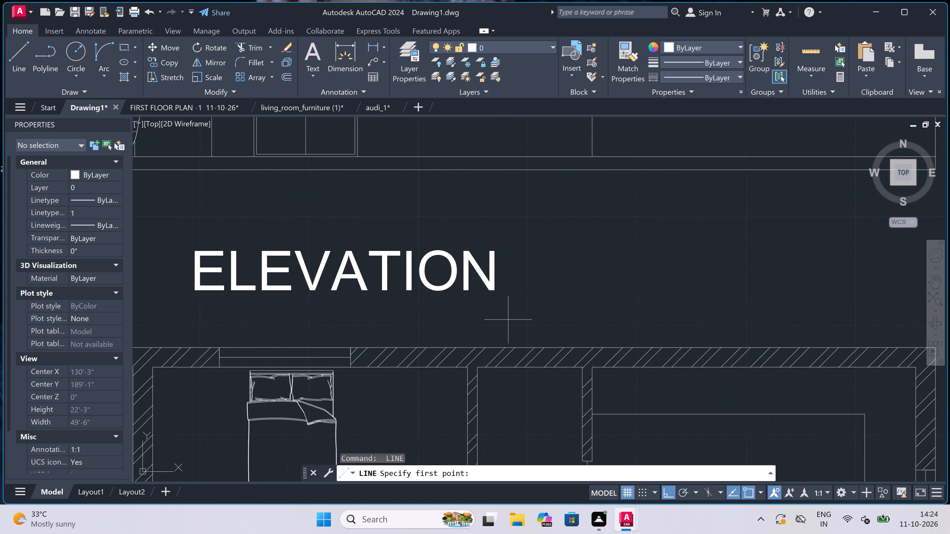
{"action": "left_click", "coordinate": [507, 306]}
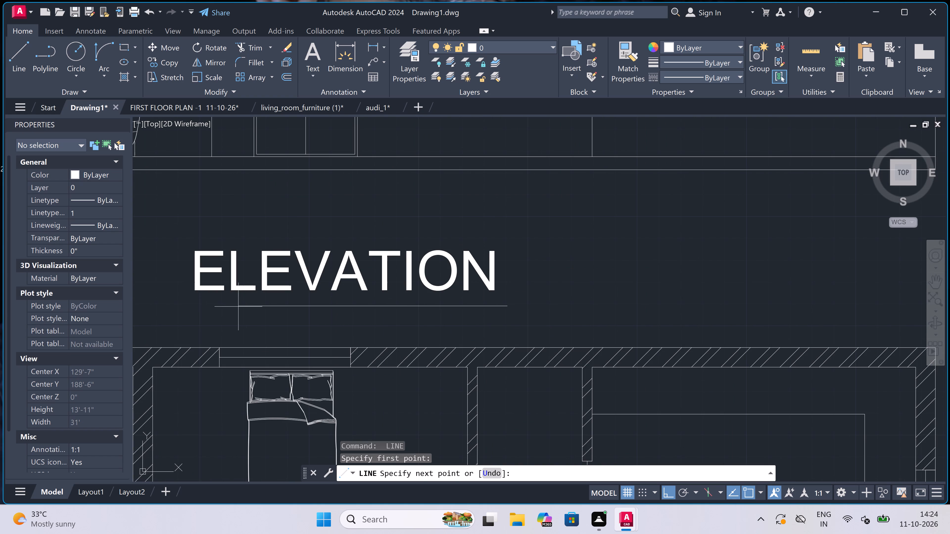
{"action": "left_click", "coordinate": [171, 305]}
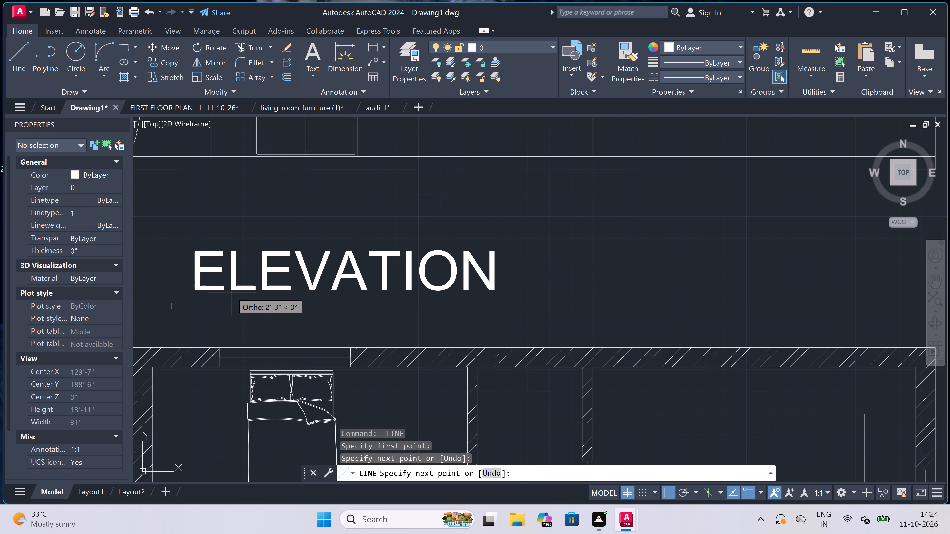
{"action": "key", "text": "Escape"}
Underline the SECTION-A title with a horizontal line about 12'-5" long just below the text.
{"action": "key", "text": "space"}
{"action": "scroll", "coordinate": [233, 291], "scroll_direction": "down", "scroll_amount": 2}
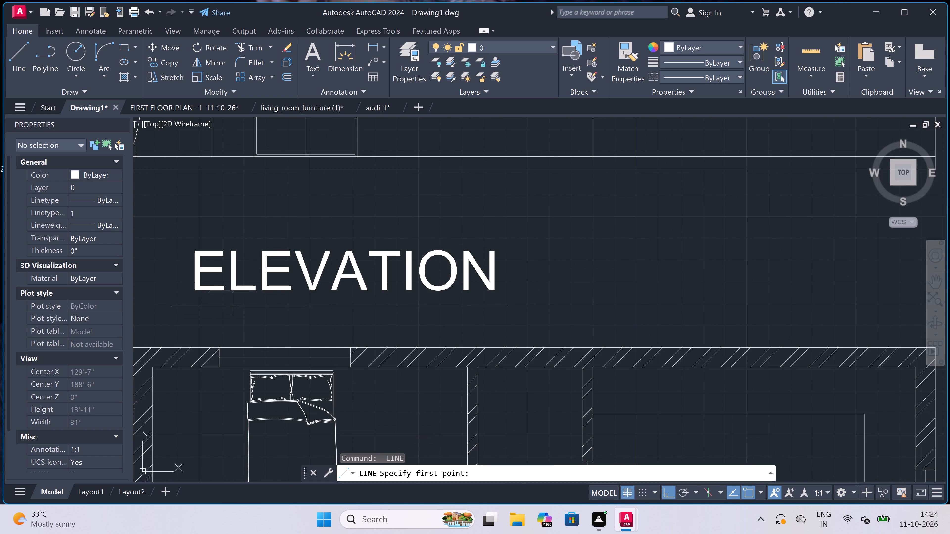
{"action": "scroll", "coordinate": [233, 291], "scroll_direction": "down", "scroll_amount": 2}
{"action": "scroll", "coordinate": [620, 287], "scroll_direction": "up", "scroll_amount": 2}
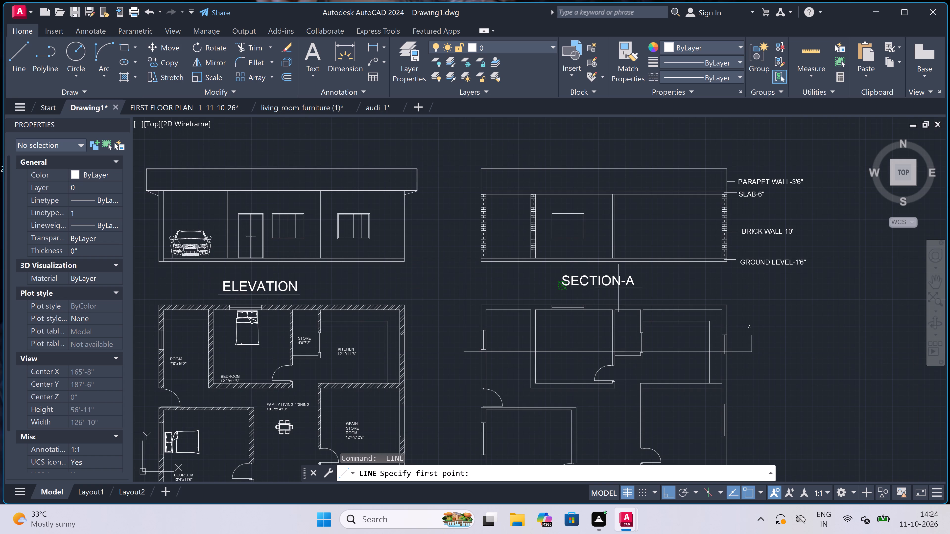
{"action": "scroll", "coordinate": [620, 287], "scroll_direction": "up", "scroll_amount": 1}
{"action": "left_click", "coordinate": [701, 292]}
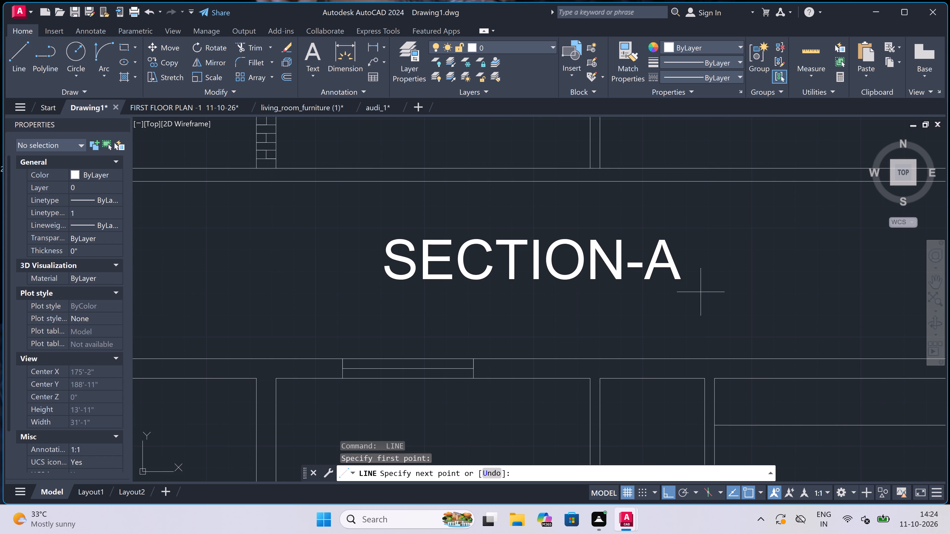
{"action": "left_click", "coordinate": [375, 289]}
{"action": "key", "text": "Escape"}
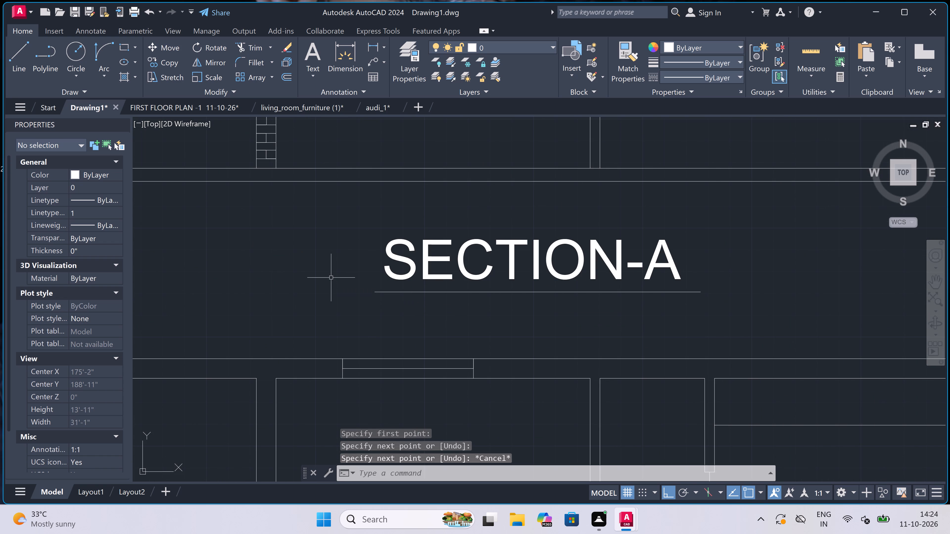
{"action": "scroll", "coordinate": [331, 278], "scroll_direction": "down", "scroll_amount": 7}
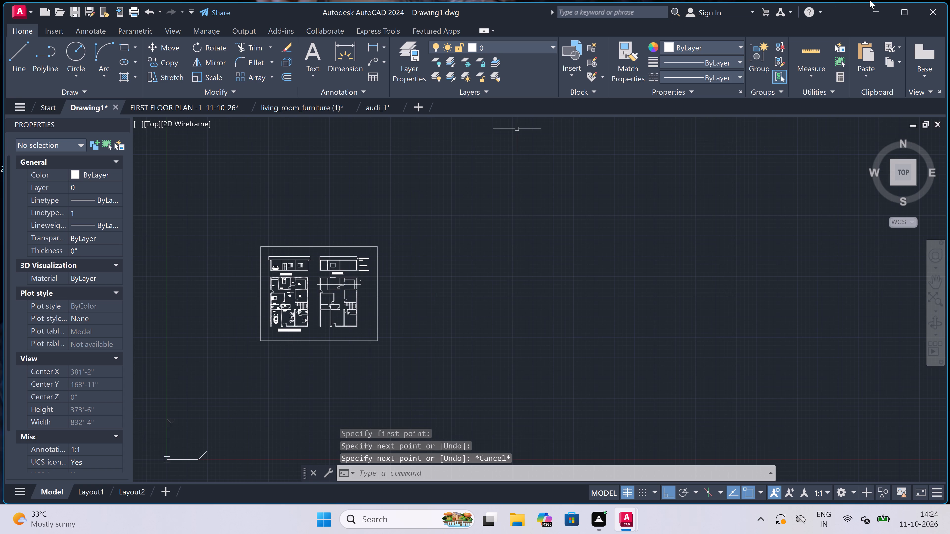
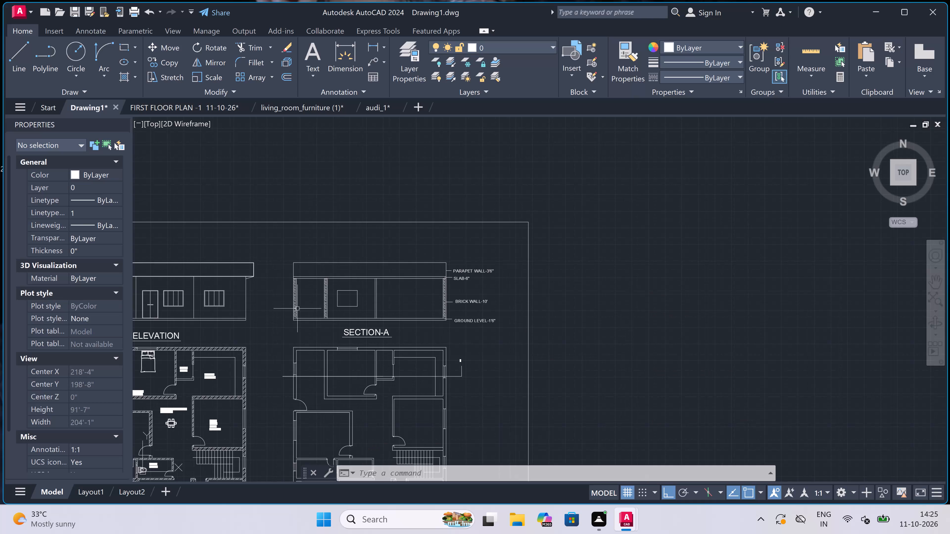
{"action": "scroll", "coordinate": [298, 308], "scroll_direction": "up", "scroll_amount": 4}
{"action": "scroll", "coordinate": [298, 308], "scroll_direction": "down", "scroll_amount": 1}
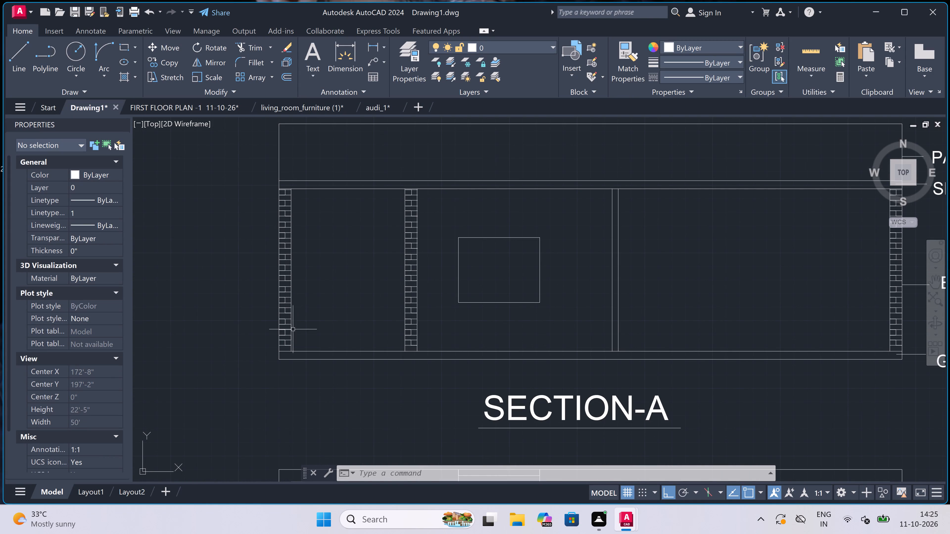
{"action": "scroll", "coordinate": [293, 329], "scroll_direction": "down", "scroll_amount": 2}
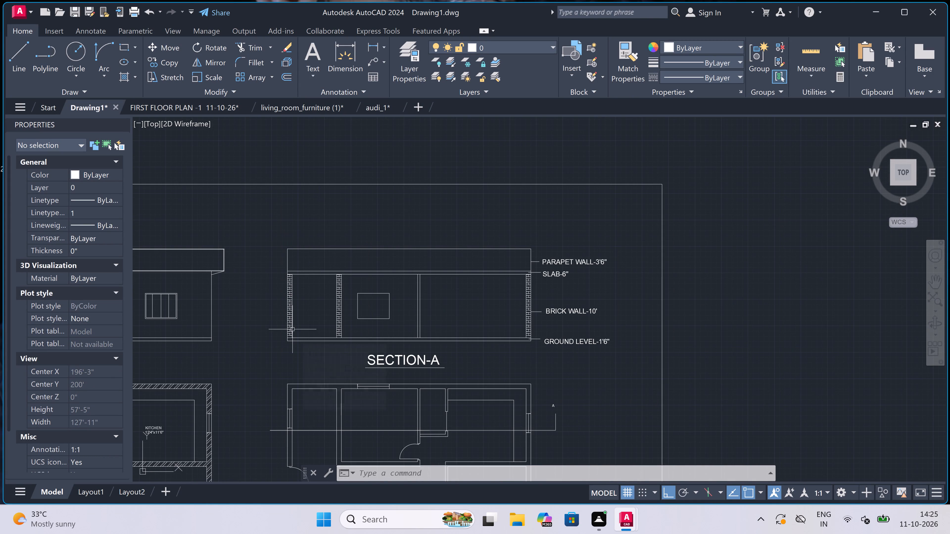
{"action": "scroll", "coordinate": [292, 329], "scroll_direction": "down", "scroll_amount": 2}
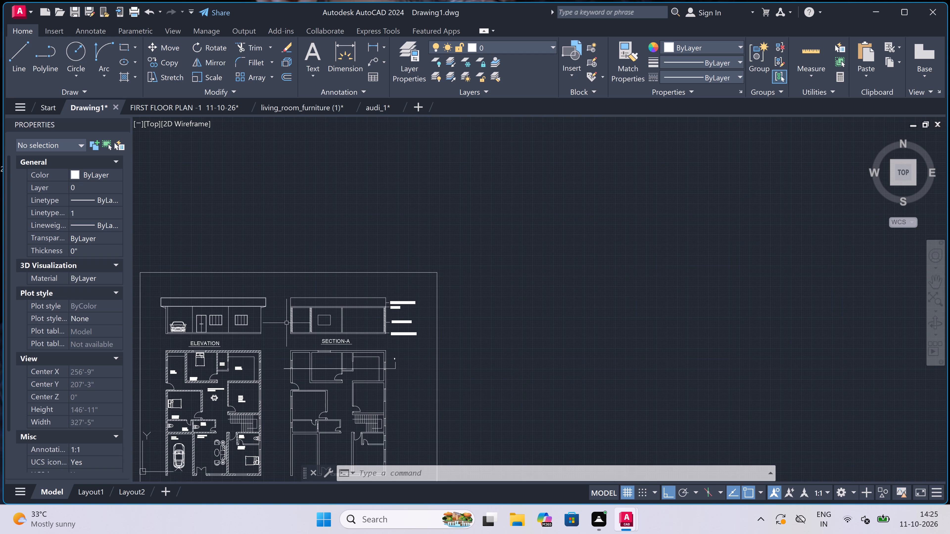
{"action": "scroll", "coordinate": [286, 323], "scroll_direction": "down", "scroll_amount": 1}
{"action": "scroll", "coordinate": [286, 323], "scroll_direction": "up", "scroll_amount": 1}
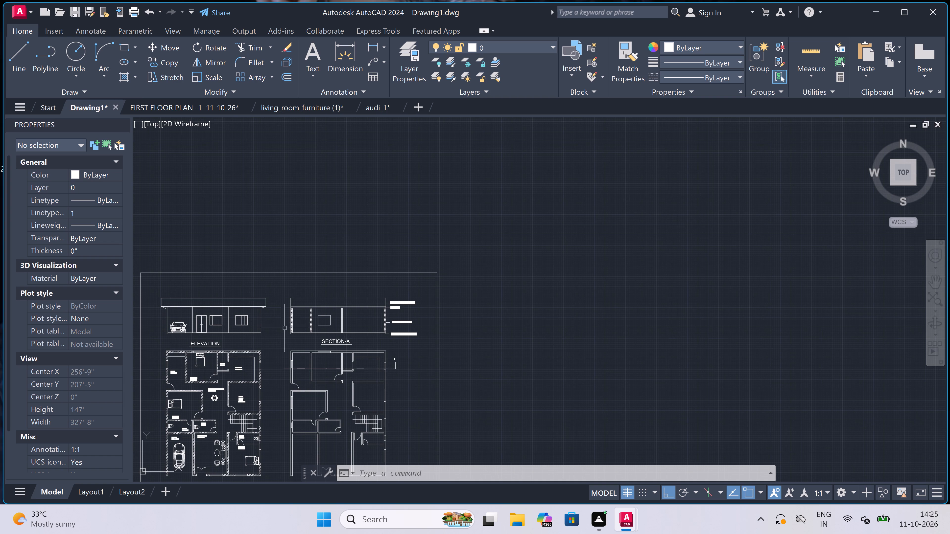
Draw an upright rectangle as the stove body on the kitchen counter, beside the window in the exterior wall.
{"action": "scroll", "coordinate": [256, 370], "scroll_direction": "up", "scroll_amount": 3}
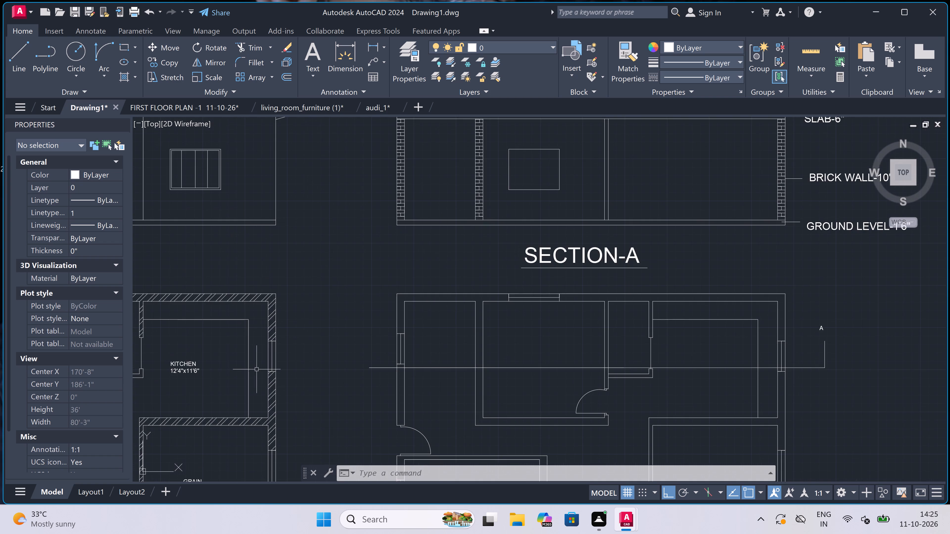
{"action": "scroll", "coordinate": [257, 370], "scroll_direction": "up", "scroll_amount": 1}
{"action": "key", "text": "r"}
{"action": "type", "text": "ec"}
{"action": "key", "text": "space"}
{"action": "scroll", "coordinate": [249, 383], "scroll_direction": "up", "scroll_amount": 2}
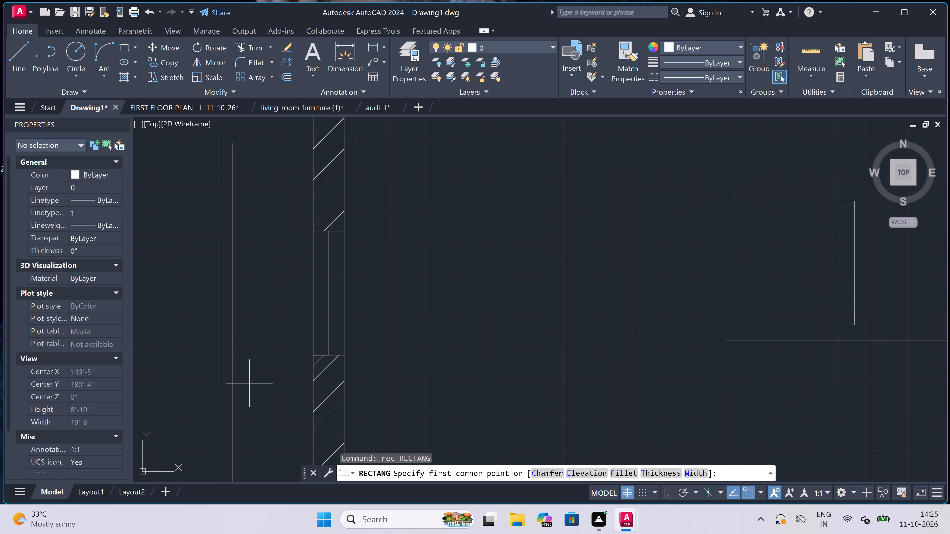
{"action": "left_click", "coordinate": [252, 249]}
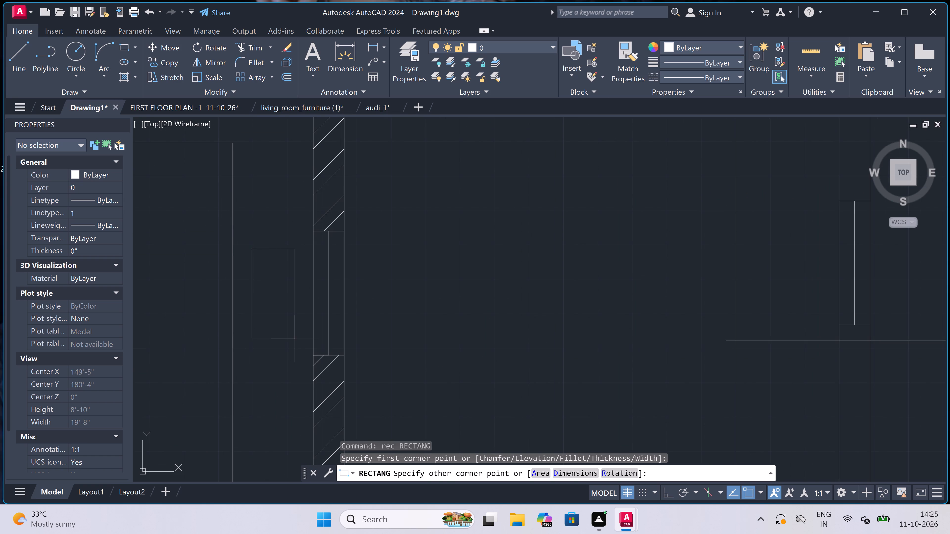
{"action": "left_click", "coordinate": [300, 334]}
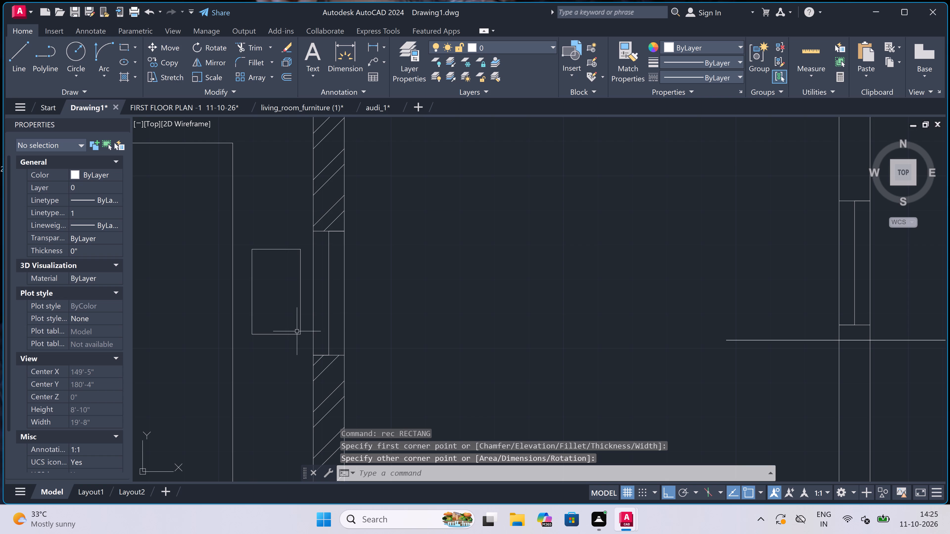
Draw a small rectangular knob, about 11" in perimeter, on the stove's room-side edge near its upper corner.
{"action": "key", "text": "space"}
{"action": "scroll", "coordinate": [247, 267], "scroll_direction": "up", "scroll_amount": 2}
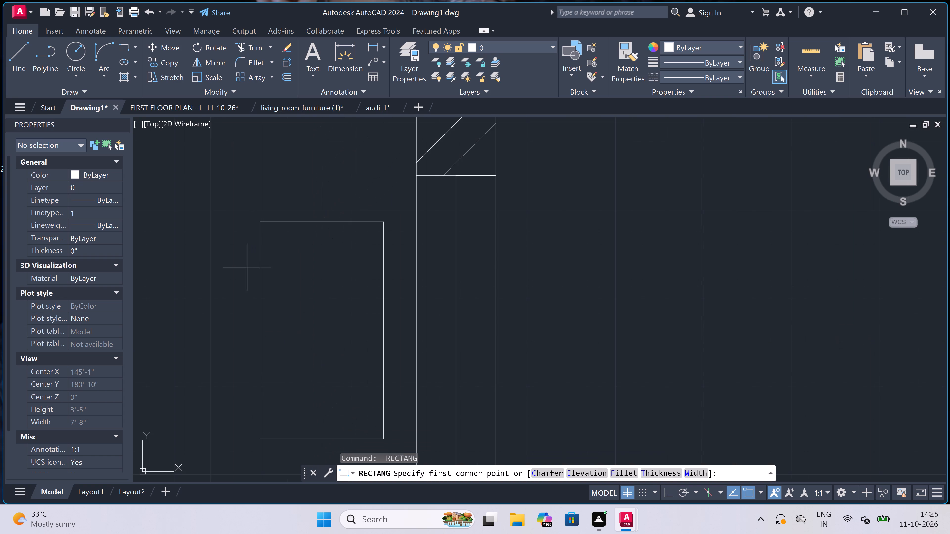
{"action": "left_click", "coordinate": [259, 265]}
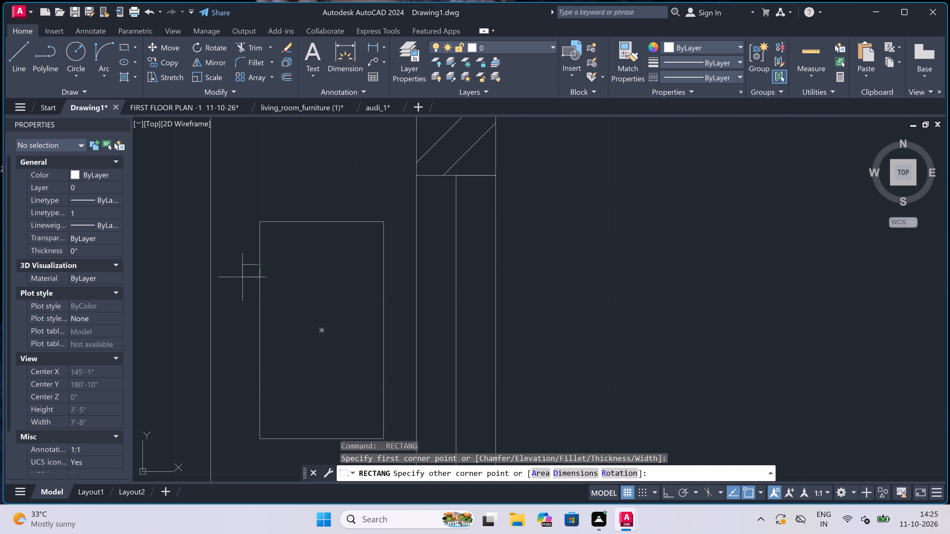
{"action": "left_click", "coordinate": [238, 291]}
Copy the small knob rectangle straight down to the lower part of the same stove edge.
{"action": "left_click", "coordinate": [243, 292]}
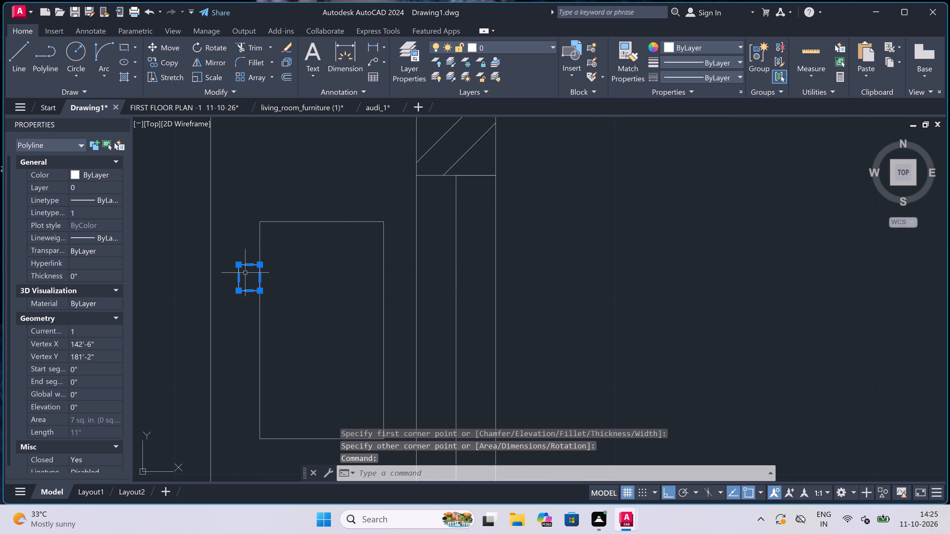
{"action": "left_click", "coordinate": [167, 60]}
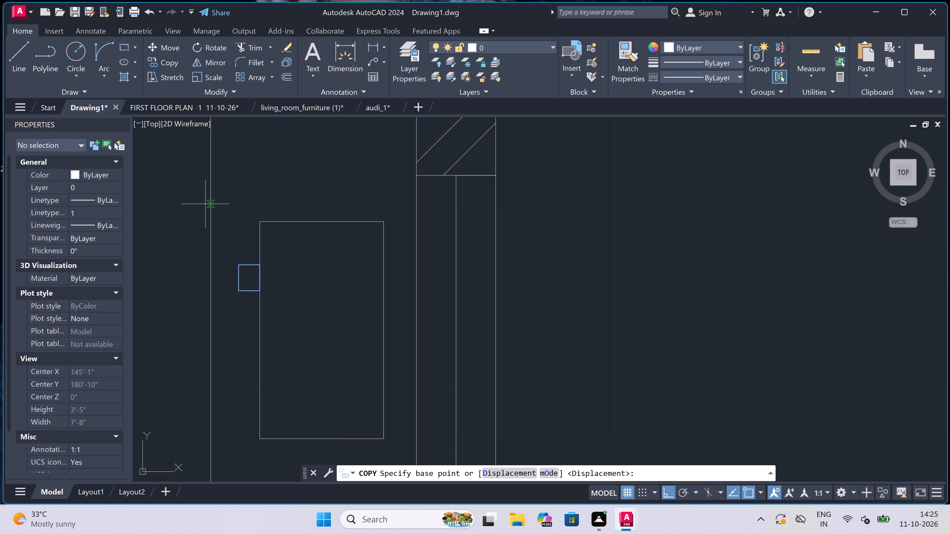
{"action": "left_click", "coordinate": [258, 264]}
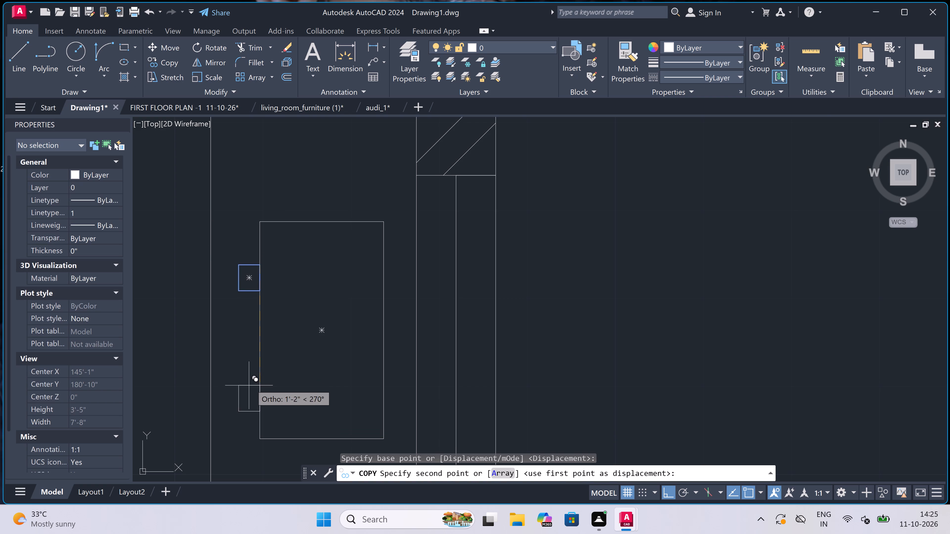
{"action": "left_click", "coordinate": [256, 368]}
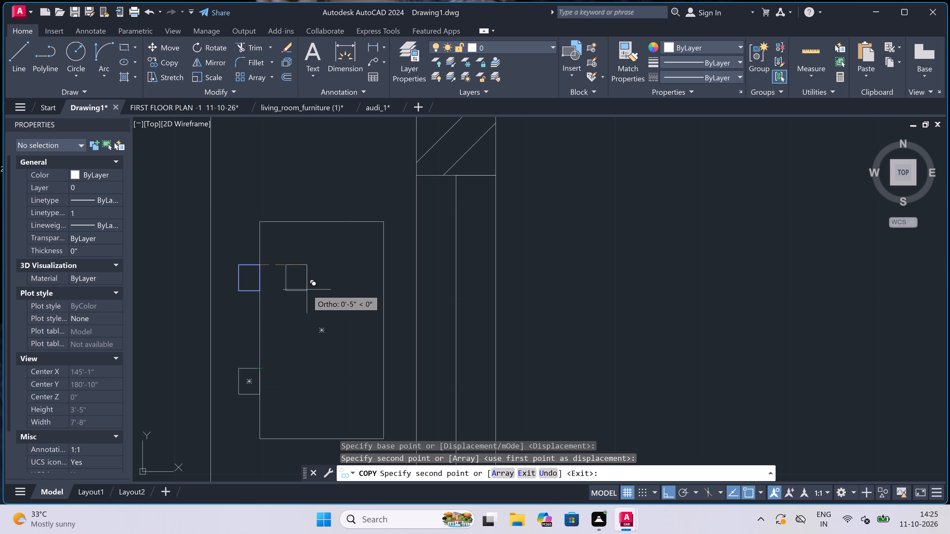
{"action": "key", "text": "Escape"}
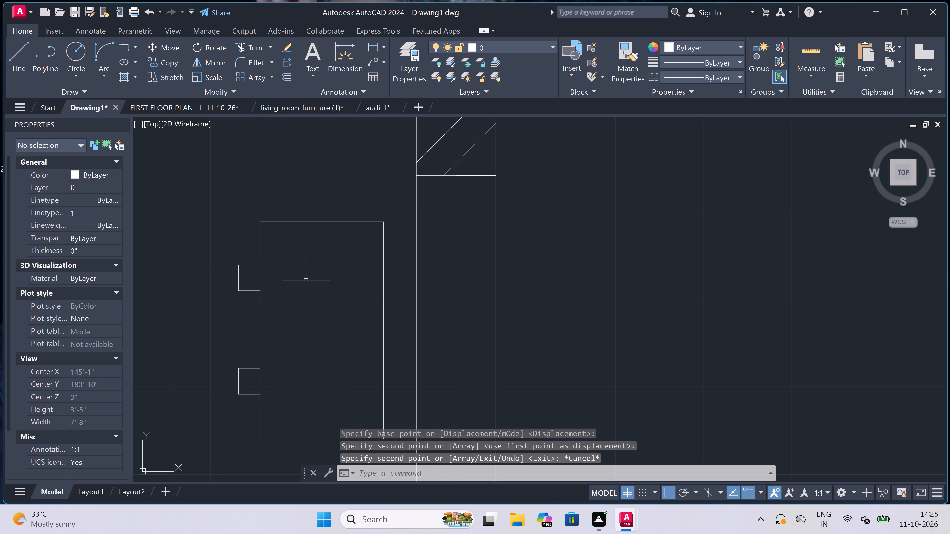
Draw a burner circle of about 2" radius inside the stove body, near its upper-left corner.
{"action": "key", "text": "c"}
{"action": "key", "text": "space"}
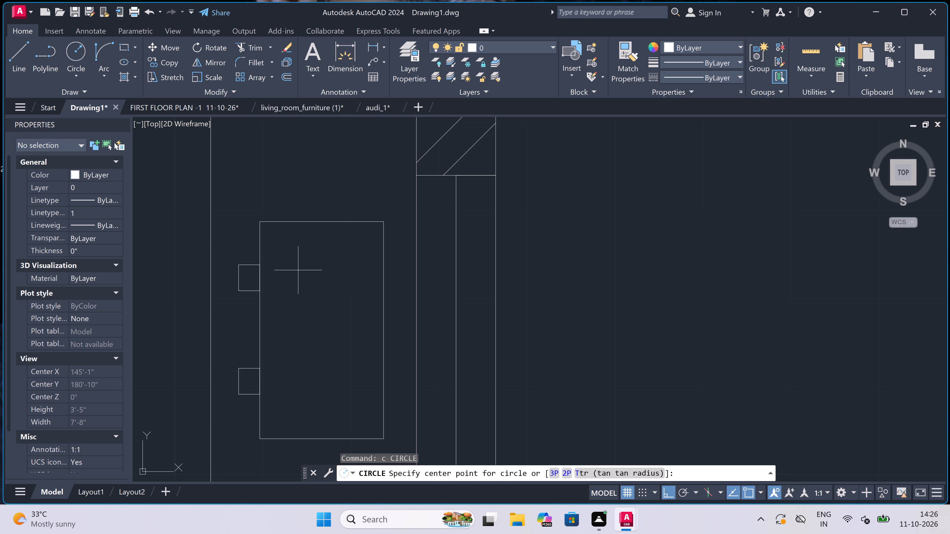
{"action": "left_click", "coordinate": [298, 270]}
{"action": "left_click", "coordinate": [299, 286]}
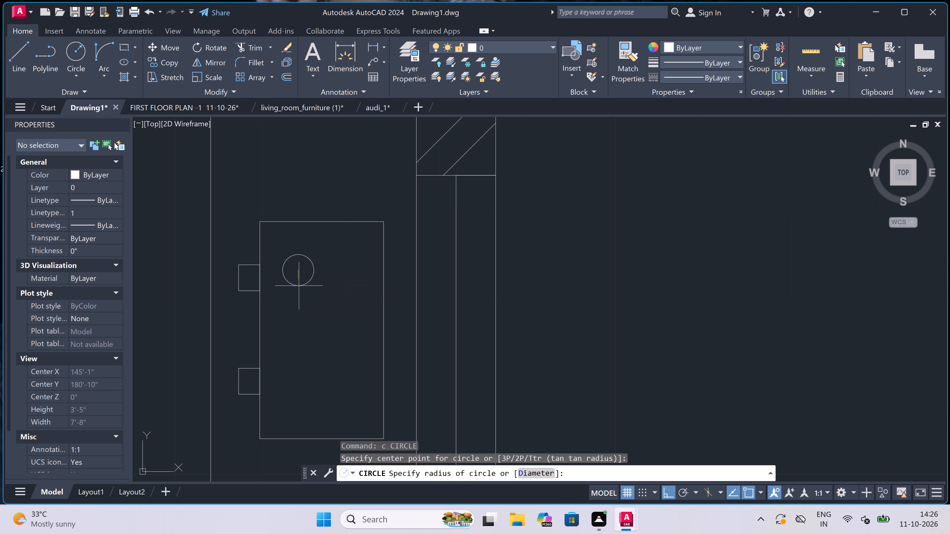
Copy the burner circle about 1'-0" down, about 6" to the right and diagonally, with Ortho off for the diagonal copy, forming four burners.
{"action": "left_click", "coordinate": [298, 283]}
{"action": "left_click", "coordinate": [281, 231]}
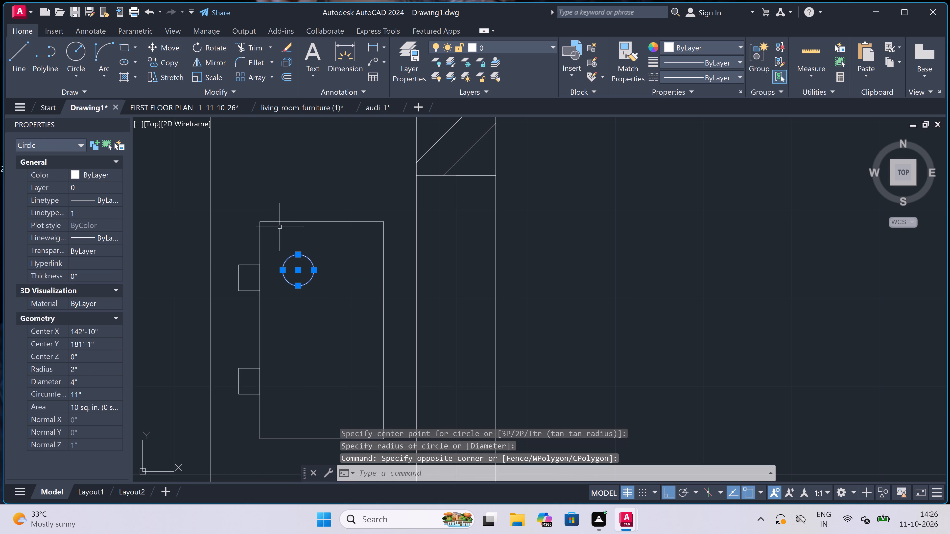
{"action": "left_click", "coordinate": [158, 55]}
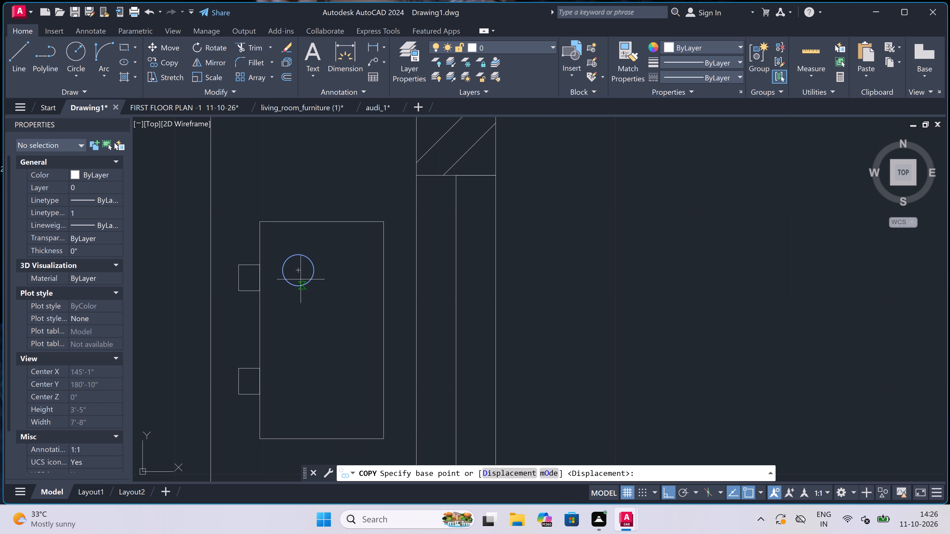
{"action": "left_click", "coordinate": [297, 269]}
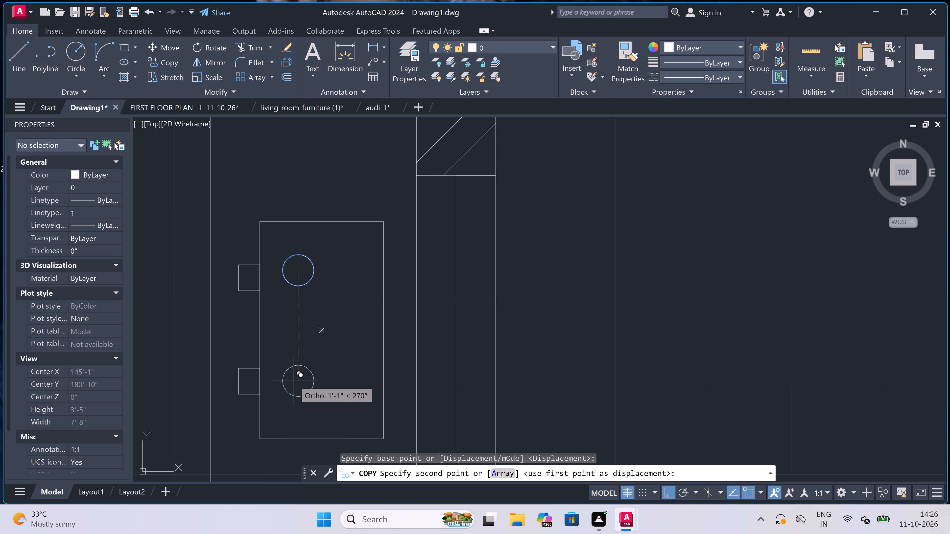
{"action": "left_click", "coordinate": [295, 376]}
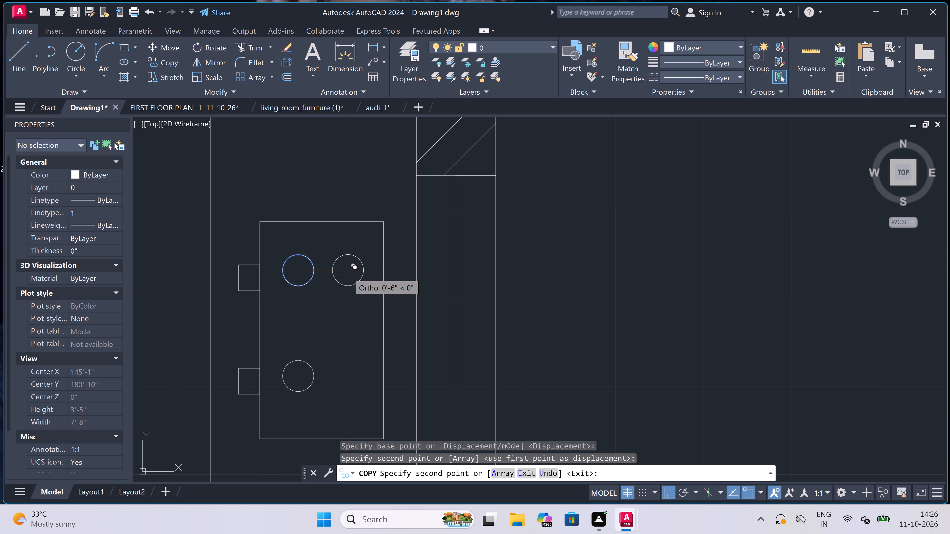
{"action": "left_click", "coordinate": [348, 273]}
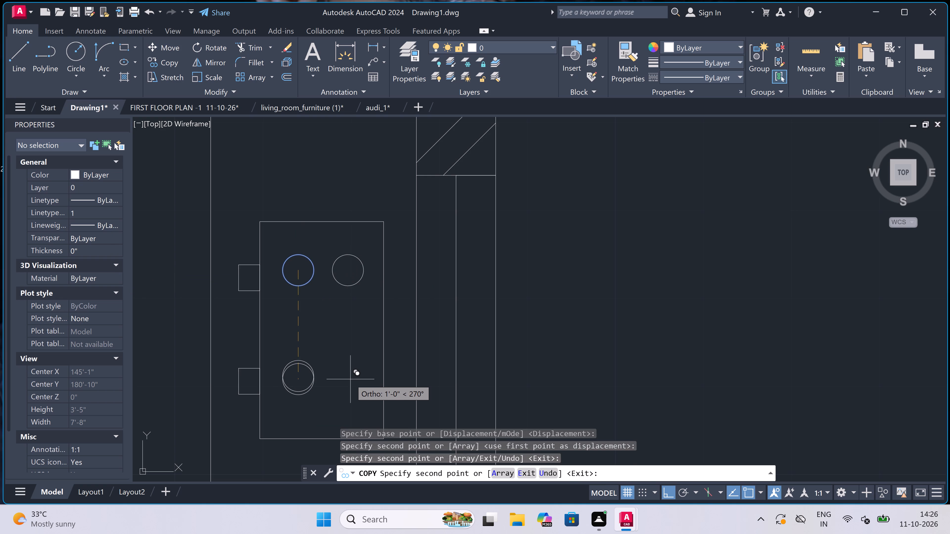
{"action": "key", "text": "F8"}
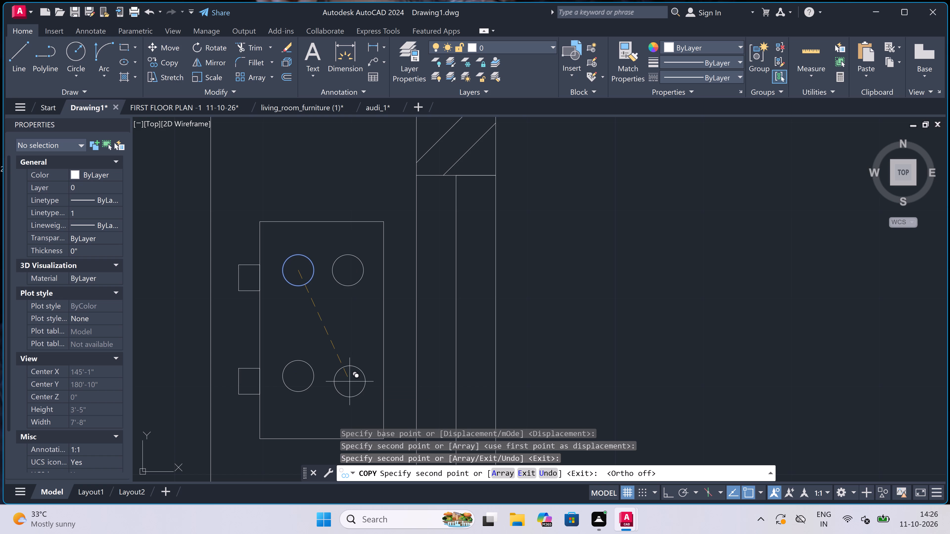
{"action": "scroll", "coordinate": [349, 380], "scroll_direction": "up", "scroll_amount": 1}
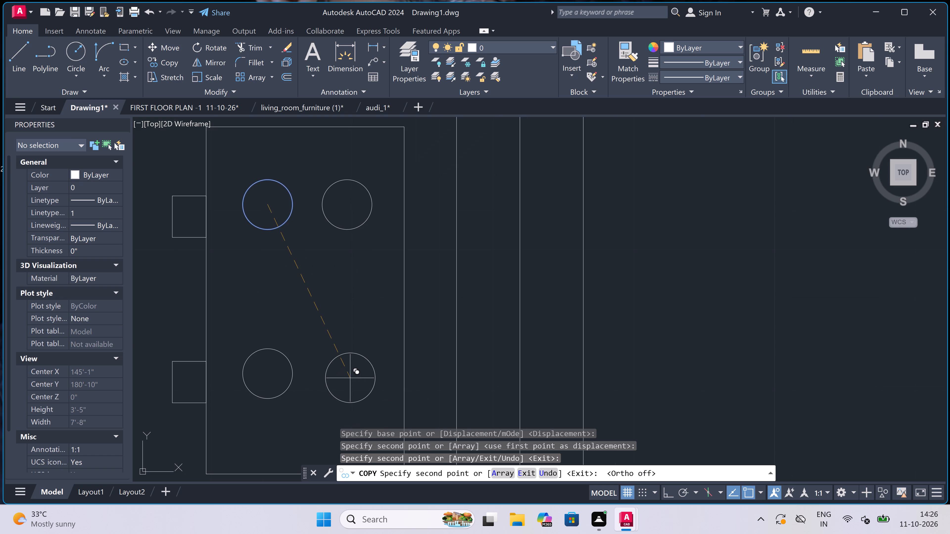
{"action": "left_click", "coordinate": [350, 378]}
{"action": "key", "text": "Escape"}
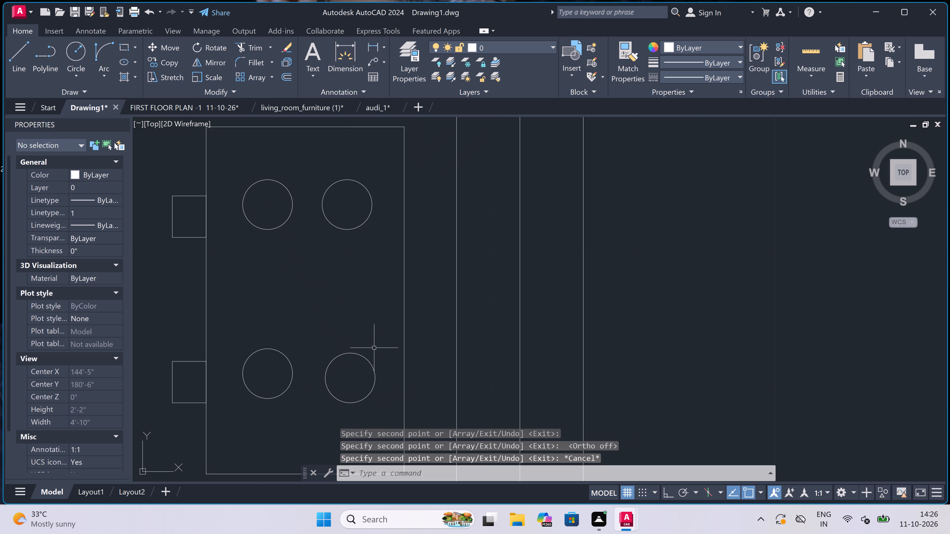
Examine the whole drawing sheet and the elevation's car, double door and windows.
{"action": "scroll", "coordinate": [330, 324], "scroll_direction": "down", "scroll_amount": 6}
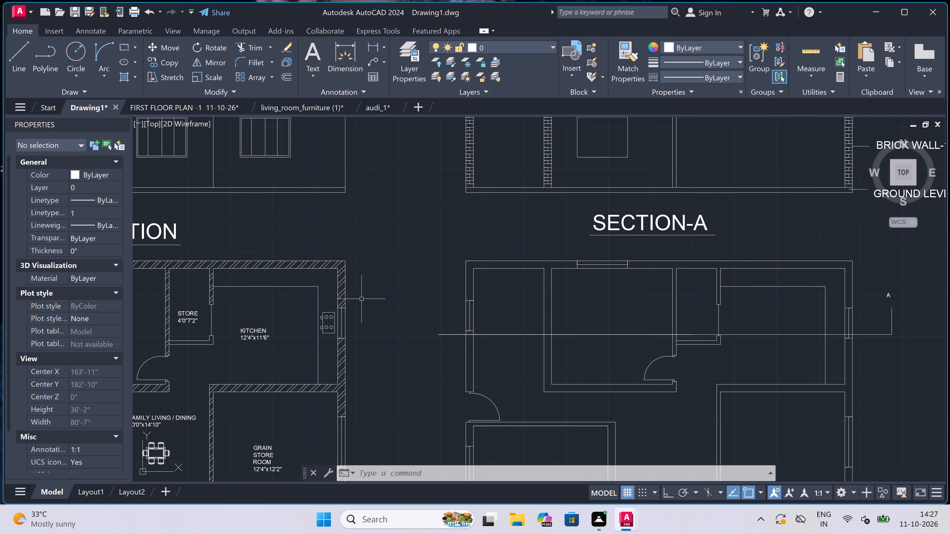
{"action": "scroll", "coordinate": [362, 299], "scroll_direction": "down", "scroll_amount": 5}
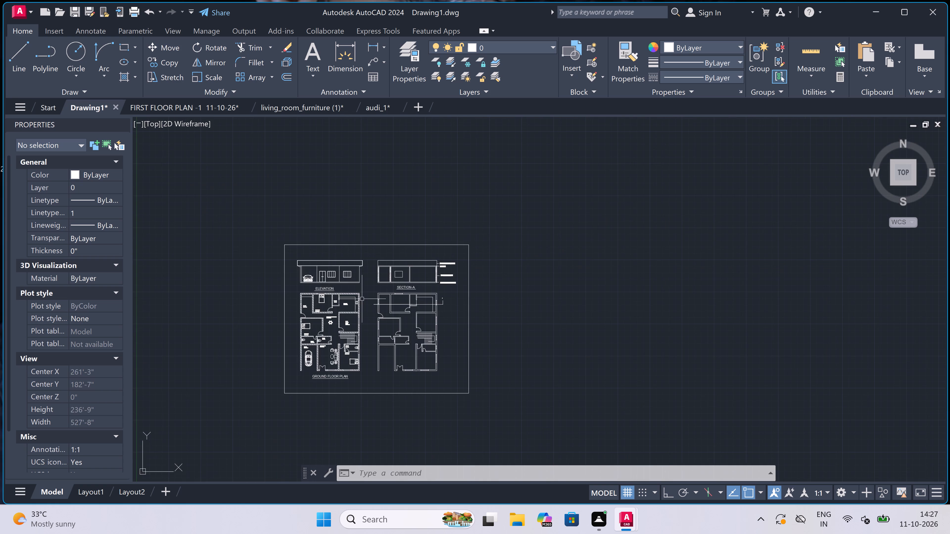
{"action": "scroll", "coordinate": [362, 299], "scroll_direction": "up", "scroll_amount": 2}
{"action": "scroll", "coordinate": [362, 299], "scroll_direction": "down", "scroll_amount": 2}
{"action": "scroll", "coordinate": [362, 299], "scroll_direction": "up", "scroll_amount": 2}
{"action": "scroll", "coordinate": [362, 299], "scroll_direction": "down", "scroll_amount": 1}
{"action": "scroll", "coordinate": [363, 299], "scroll_direction": "up", "scroll_amount": 1}
{"action": "scroll", "coordinate": [363, 299], "scroll_direction": "down", "scroll_amount": 1}
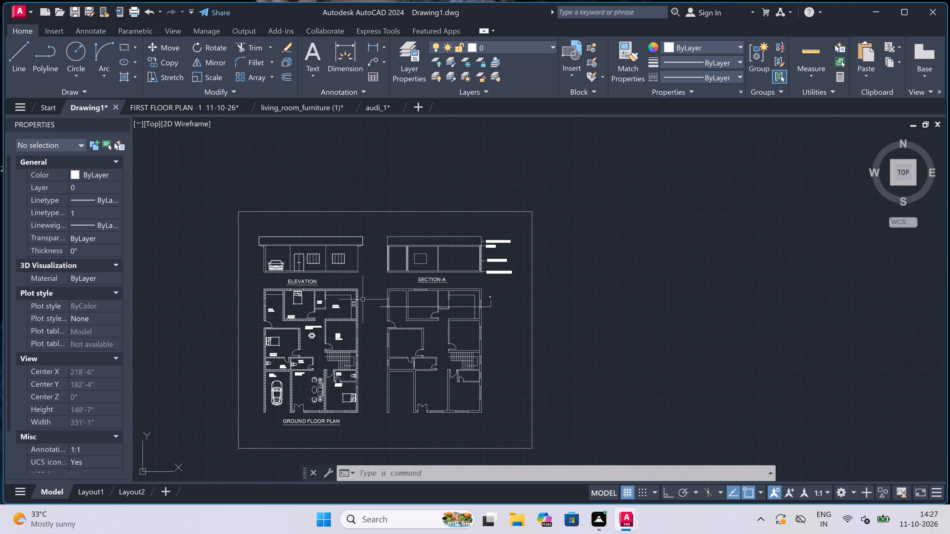
{"action": "scroll", "coordinate": [363, 299], "scroll_direction": "up", "scroll_amount": 2}
{"action": "scroll", "coordinate": [363, 300], "scroll_direction": "down", "scroll_amount": 1}
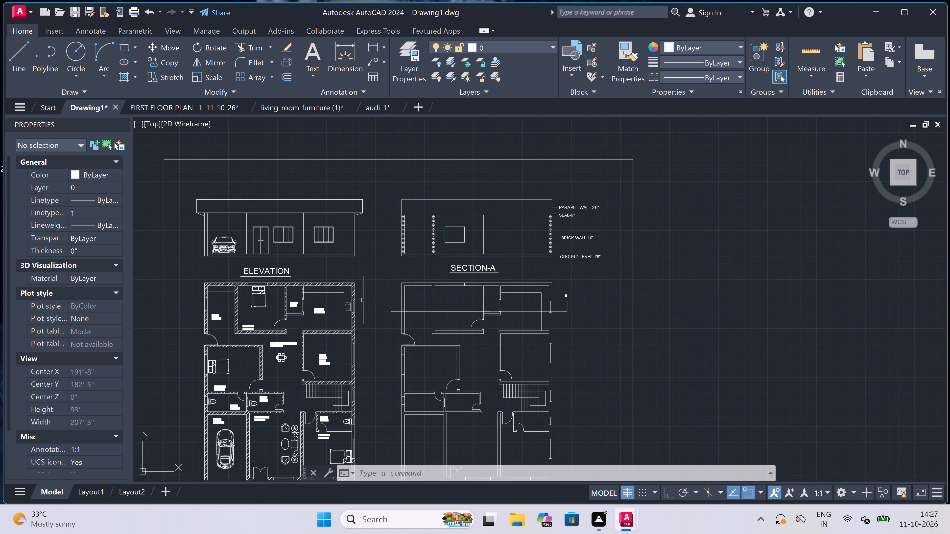
{"action": "scroll", "coordinate": [244, 240], "scroll_direction": "up", "scroll_amount": 3}
{"action": "scroll", "coordinate": [244, 240], "scroll_direction": "down", "scroll_amount": 3}
{"action": "scroll", "coordinate": [215, 238], "scroll_direction": "up", "scroll_amount": 2}
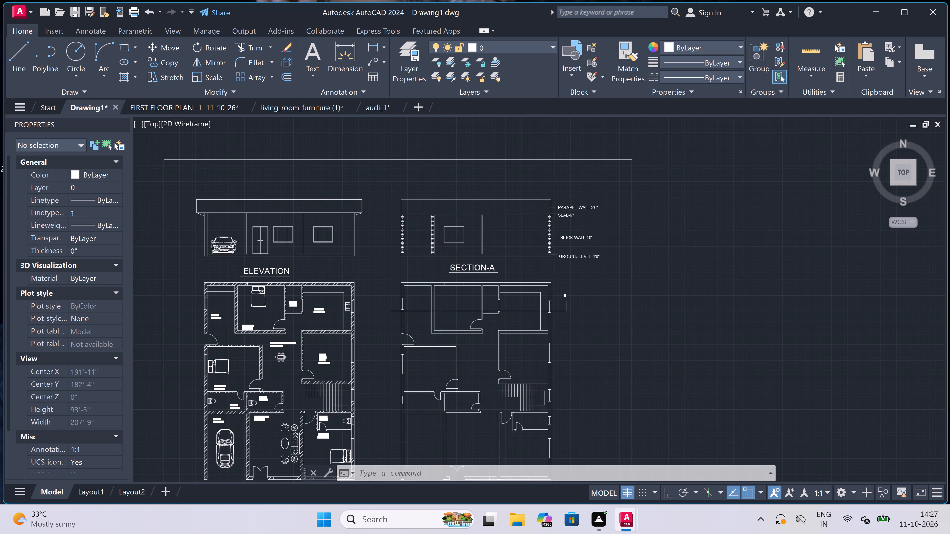
{"action": "scroll", "coordinate": [215, 238], "scroll_direction": "up", "scroll_amount": 3}
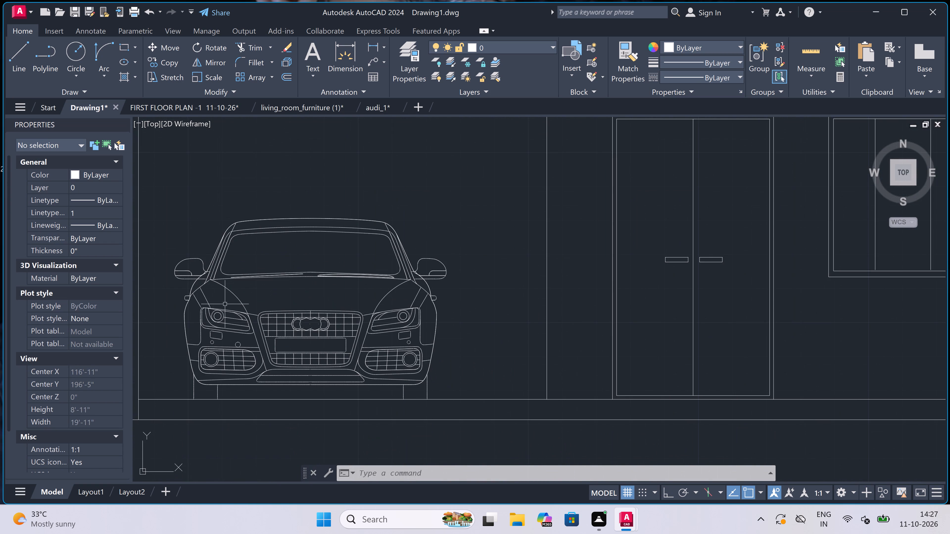
{"action": "scroll", "coordinate": [244, 312], "scroll_direction": "down", "scroll_amount": 2}
{"action": "scroll", "coordinate": [552, 248], "scroll_direction": "up", "scroll_amount": 2}
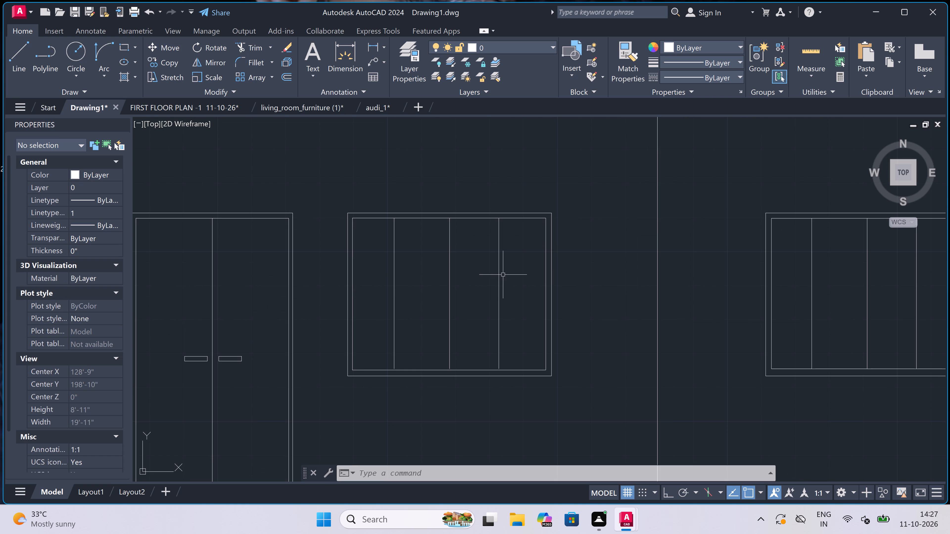
{"action": "scroll", "coordinate": [370, 283], "scroll_direction": "down", "scroll_amount": 3}
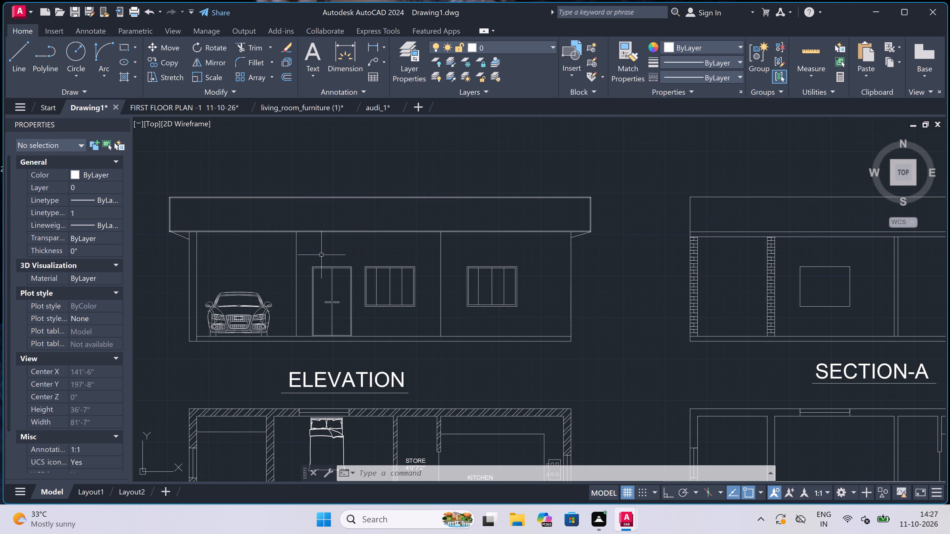
With Ortho on, draw a line 1" right from the base of the elevation's wall line between car and door, then up to the roof band.
{"action": "key", "text": "l"}
{"action": "key", "text": "space"}
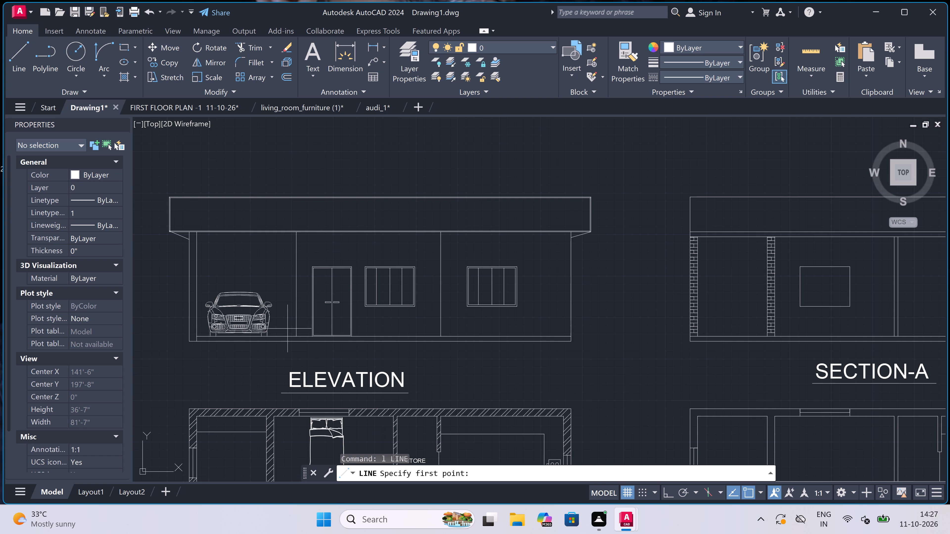
{"action": "scroll", "coordinate": [294, 332], "scroll_direction": "up", "scroll_amount": 6}
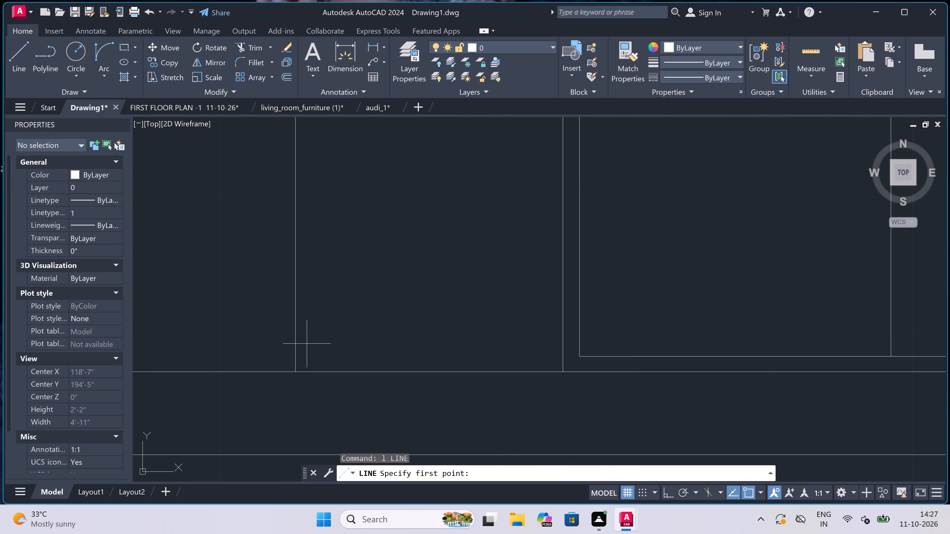
{"action": "left_click", "coordinate": [292, 375]}
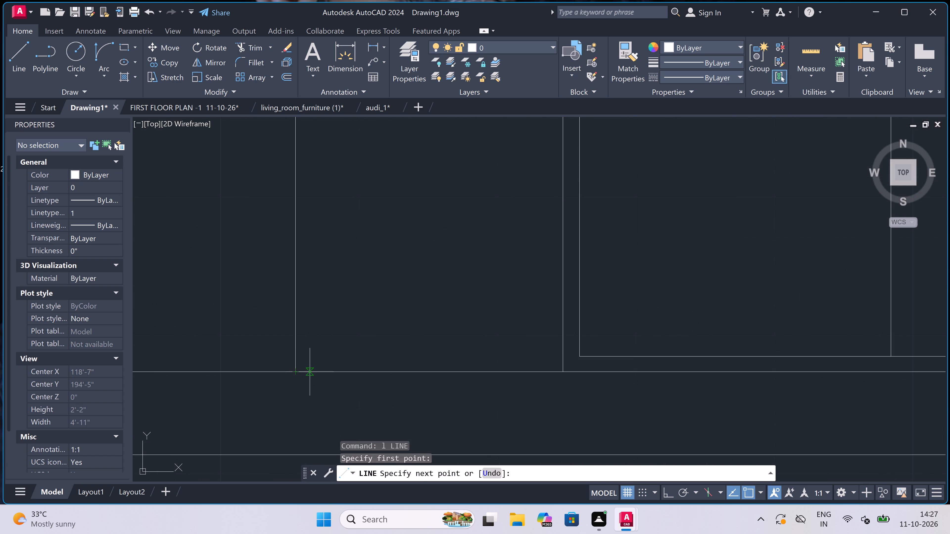
{"action": "key", "text": "1"}
{"action": "key", "text": "F8"}
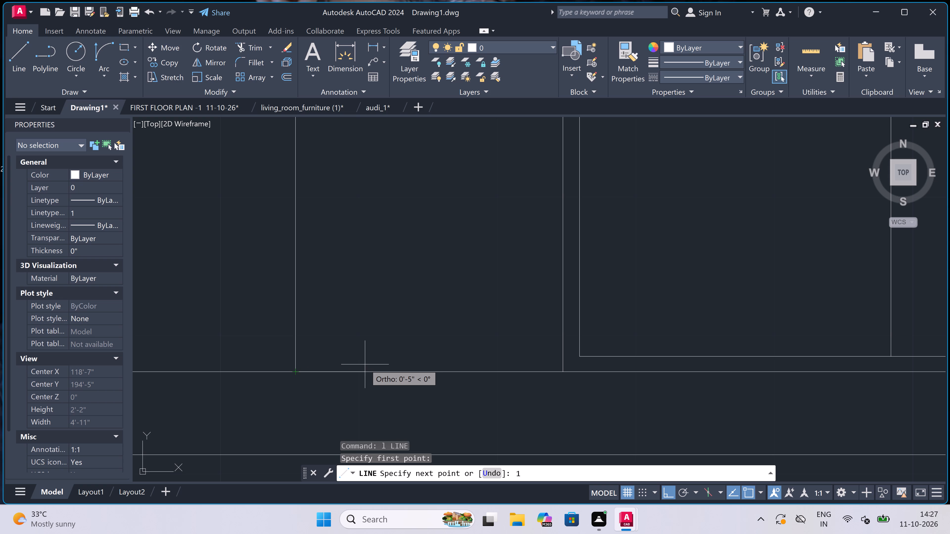
{"action": "key", "text": "shift+quotedbl"}
{"action": "key", "text": "space"}
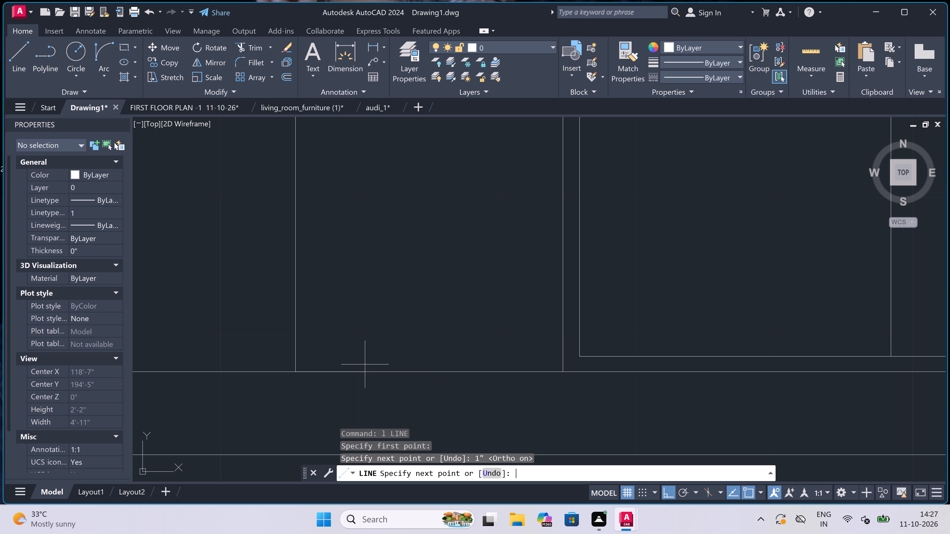
{"action": "scroll", "coordinate": [276, 307], "scroll_direction": "down", "scroll_amount": 6}
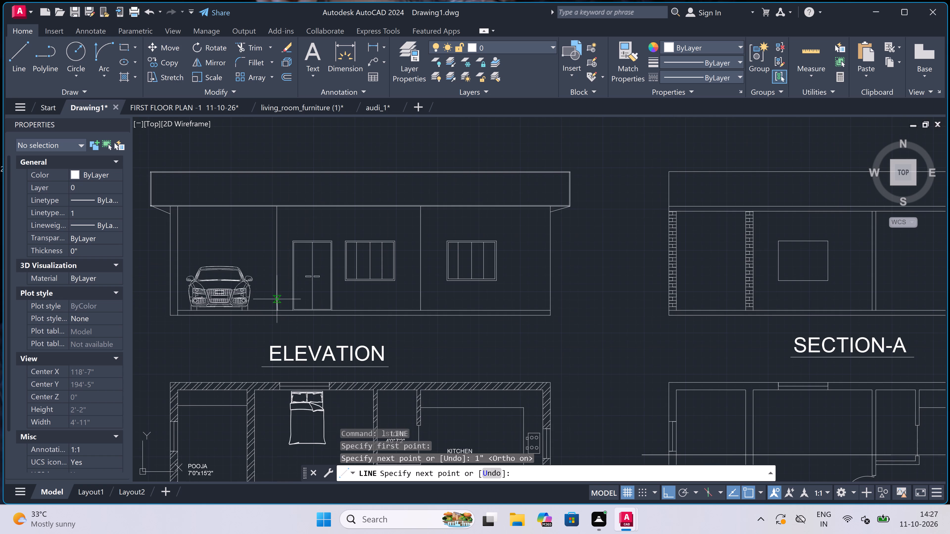
{"action": "scroll", "coordinate": [281, 212], "scroll_direction": "up", "scroll_amount": 4}
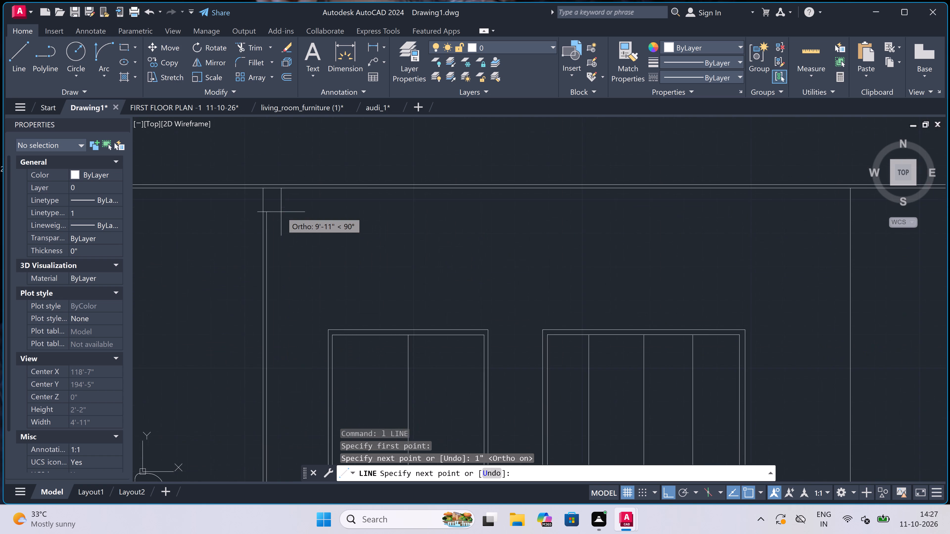
{"action": "left_click", "coordinate": [260, 173]}
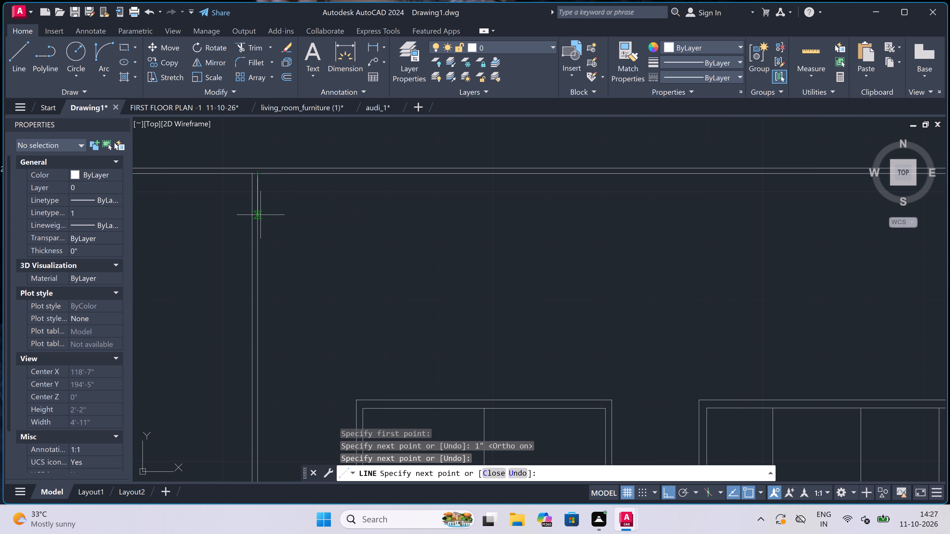
{"action": "key", "text": "Escape"}
Draw a line 1" right from the base of the elevation's wall line between the two windows, then up to the roof band's lower edge.
{"action": "scroll", "coordinate": [261, 215], "scroll_direction": "down", "scroll_amount": 5}
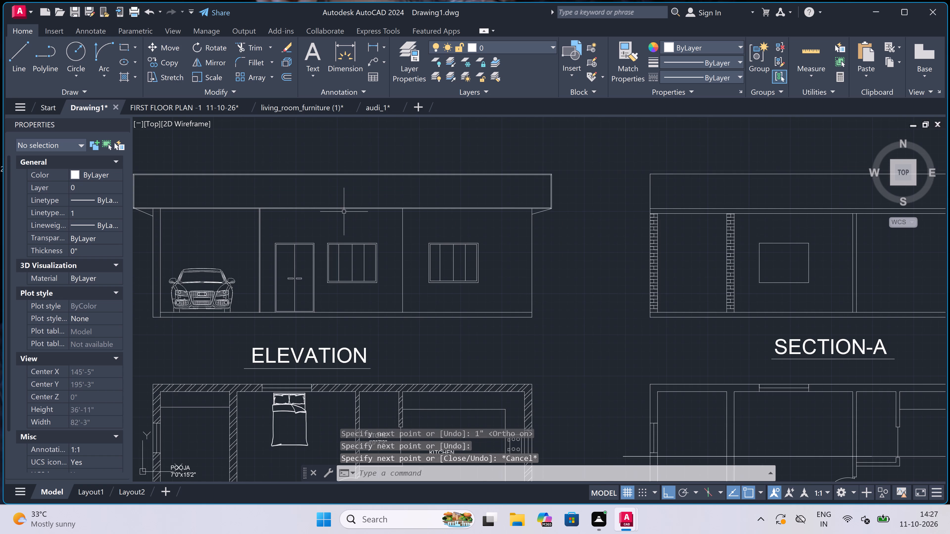
{"action": "key", "text": "space"}
{"action": "scroll", "coordinate": [397, 299], "scroll_direction": "up", "scroll_amount": 1}
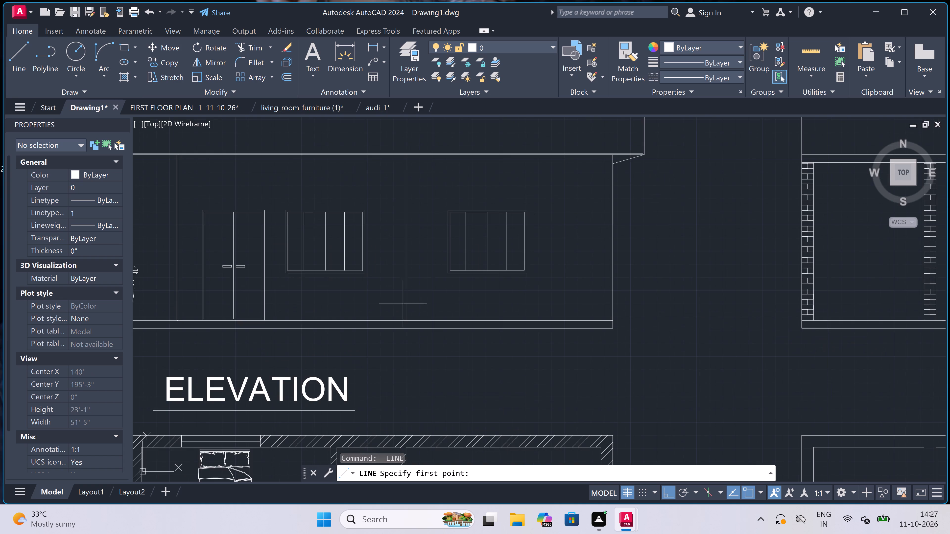
{"action": "scroll", "coordinate": [409, 324], "scroll_direction": "up", "scroll_amount": 2}
{"action": "left_click", "coordinate": [403, 319]}
{"action": "scroll", "coordinate": [403, 319], "scroll_direction": "up", "scroll_amount": 1}
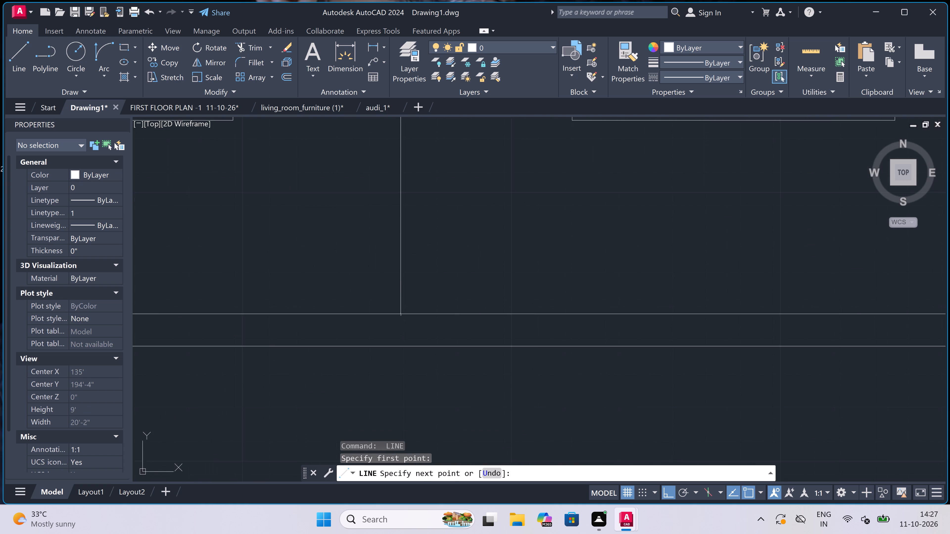
{"action": "scroll", "coordinate": [403, 319], "scroll_direction": "up", "scroll_amount": 1}
{"action": "key", "text": "1"}
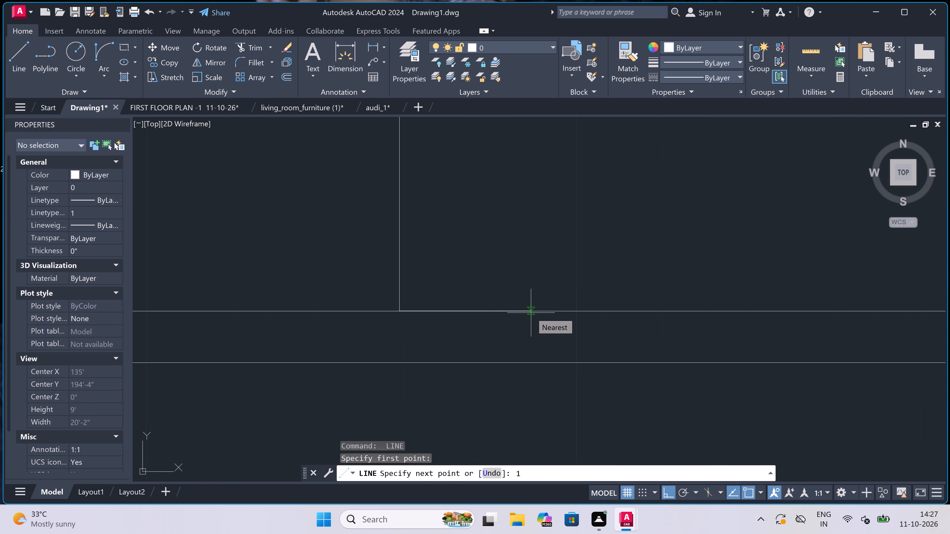
{"action": "key", "text": "shift+quotedbl"}
{"action": "key", "text": "space"}
{"action": "scroll", "coordinate": [525, 311], "scroll_direction": "down", "scroll_amount": 4}
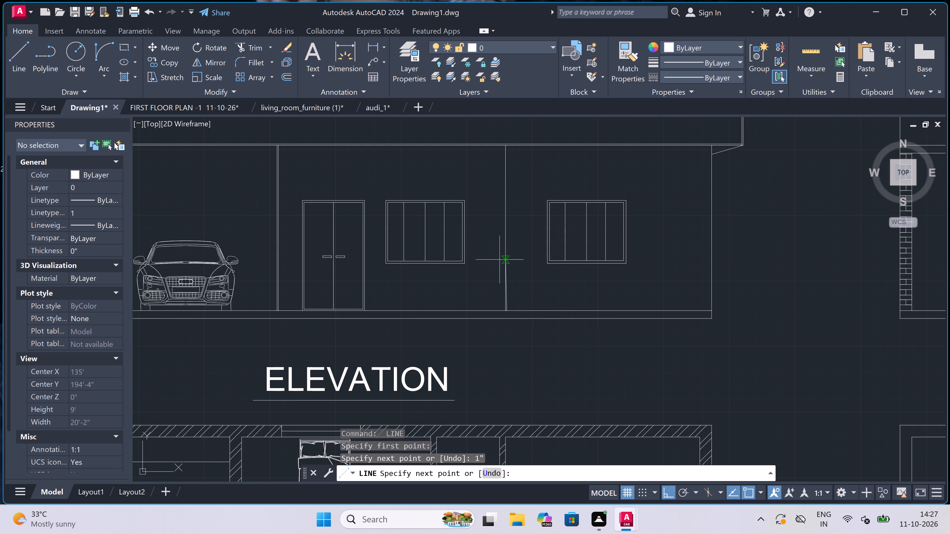
{"action": "scroll", "coordinate": [516, 133], "scroll_direction": "up", "scroll_amount": 4}
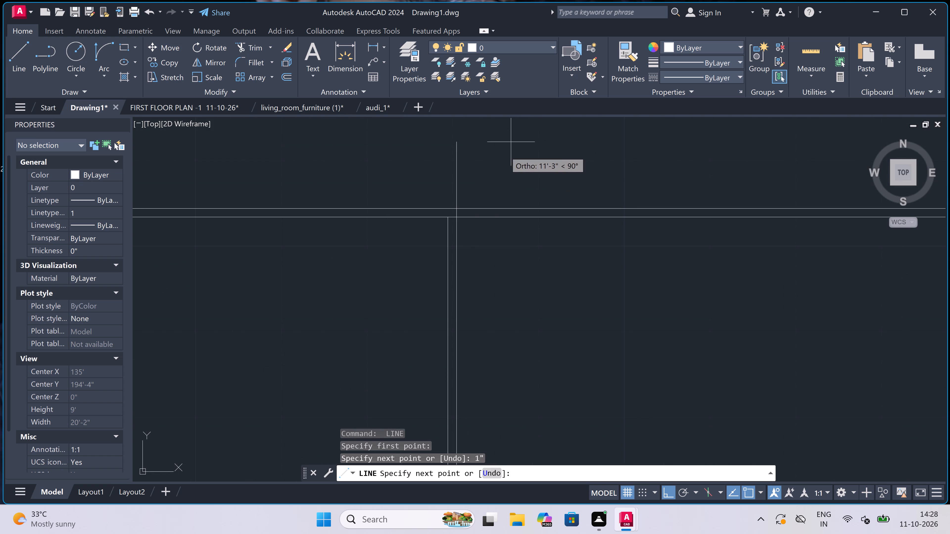
{"action": "scroll", "coordinate": [457, 211], "scroll_direction": "up", "scroll_amount": 3}
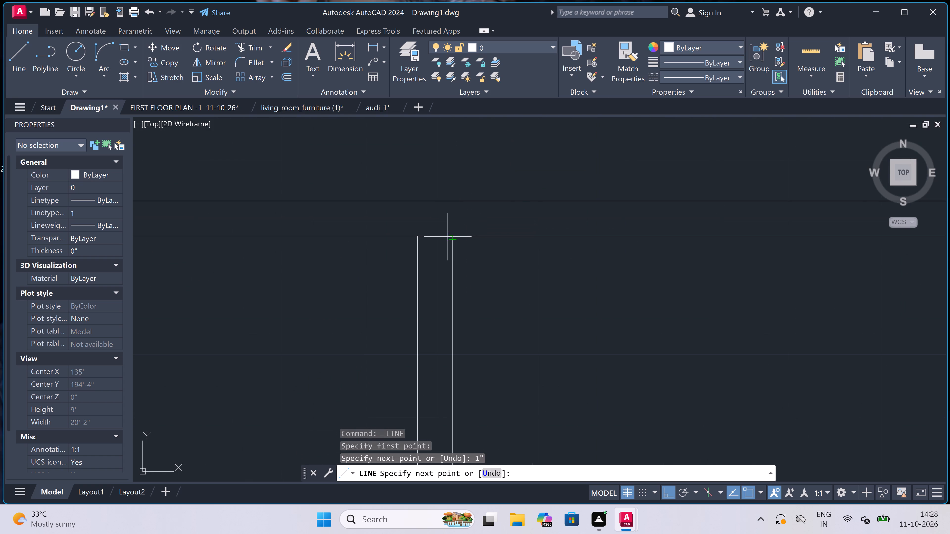
{"action": "left_click", "coordinate": [452, 238]}
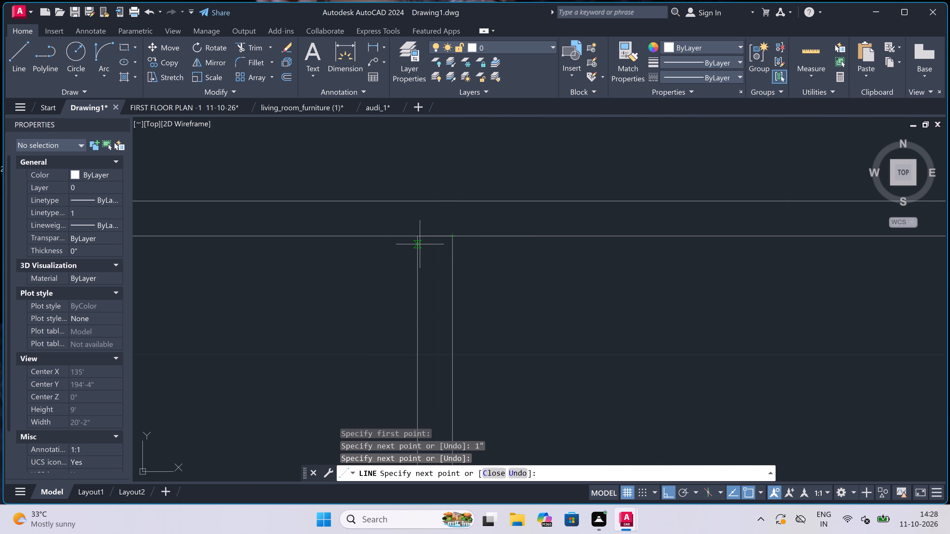
{"action": "key", "text": "Escape"}
Examine the front elevation's wall lines and roof band alongside Section-A and the floor plans.
{"action": "scroll", "coordinate": [395, 240], "scroll_direction": "down", "scroll_amount": 8}
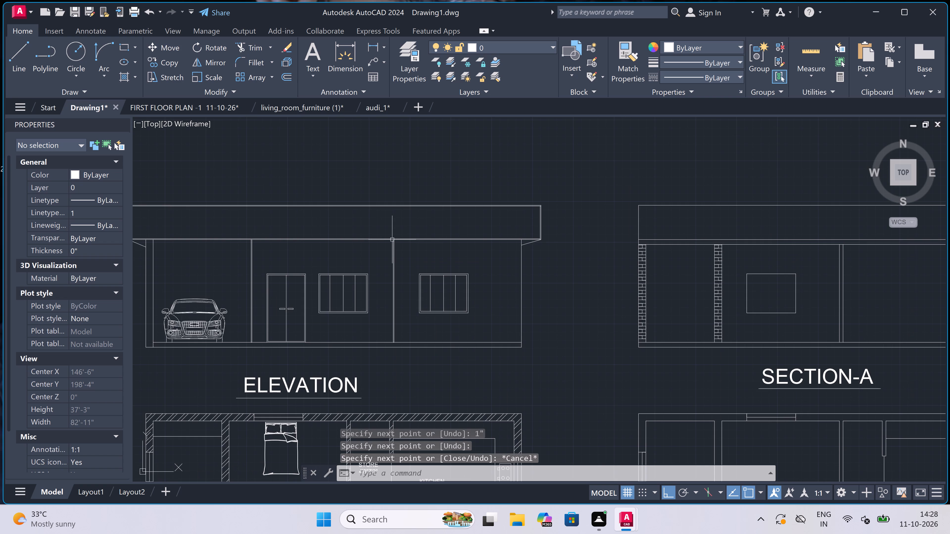
{"action": "scroll", "coordinate": [393, 240], "scroll_direction": "down", "scroll_amount": 1}
{"action": "scroll", "coordinate": [462, 232], "scroll_direction": "up", "scroll_amount": 1}
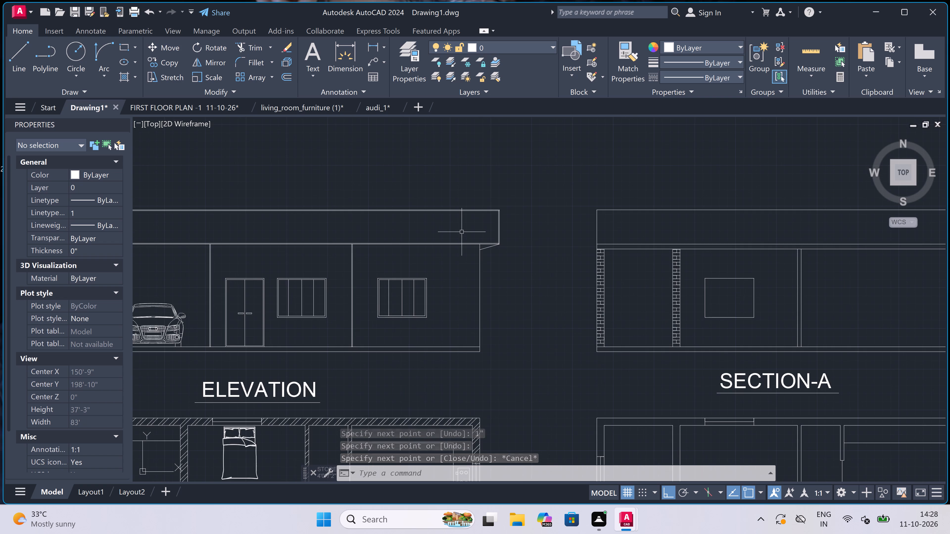
{"action": "scroll", "coordinate": [462, 232], "scroll_direction": "down", "scroll_amount": 1}
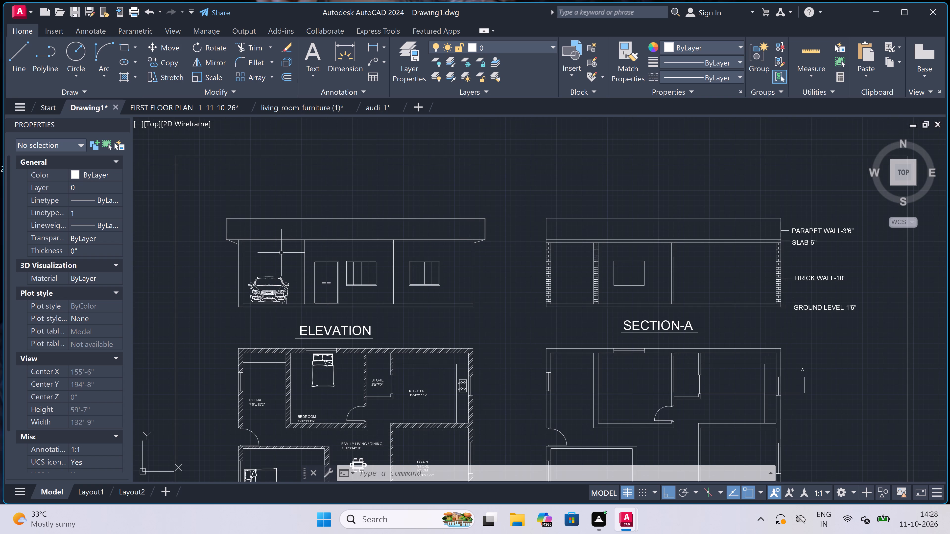
{"action": "scroll", "coordinate": [250, 246], "scroll_direction": "up", "scroll_amount": 1}
{"action": "scroll", "coordinate": [249, 246], "scroll_direction": "down", "scroll_amount": 1}
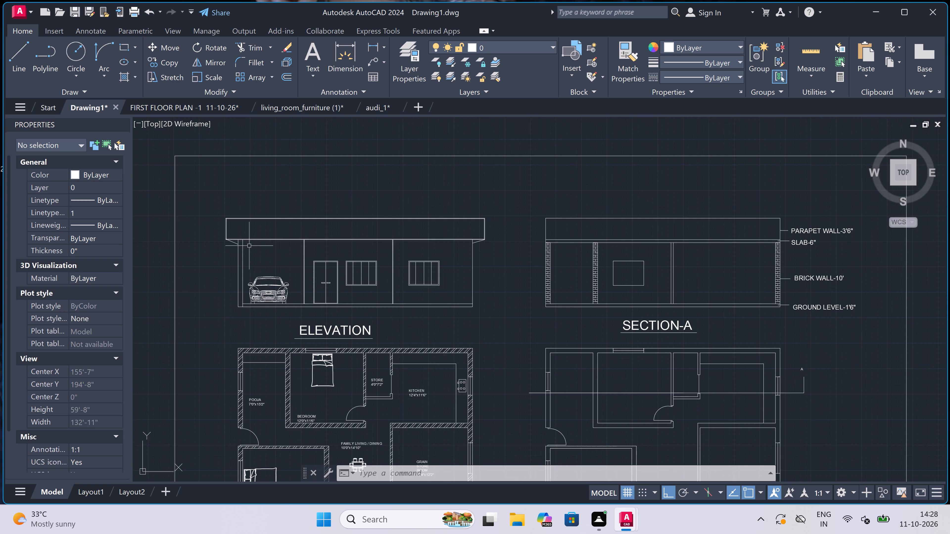
{"action": "scroll", "coordinate": [249, 246], "scroll_direction": "down", "scroll_amount": 1}
{"action": "scroll", "coordinate": [250, 244], "scroll_direction": "up", "scroll_amount": 1}
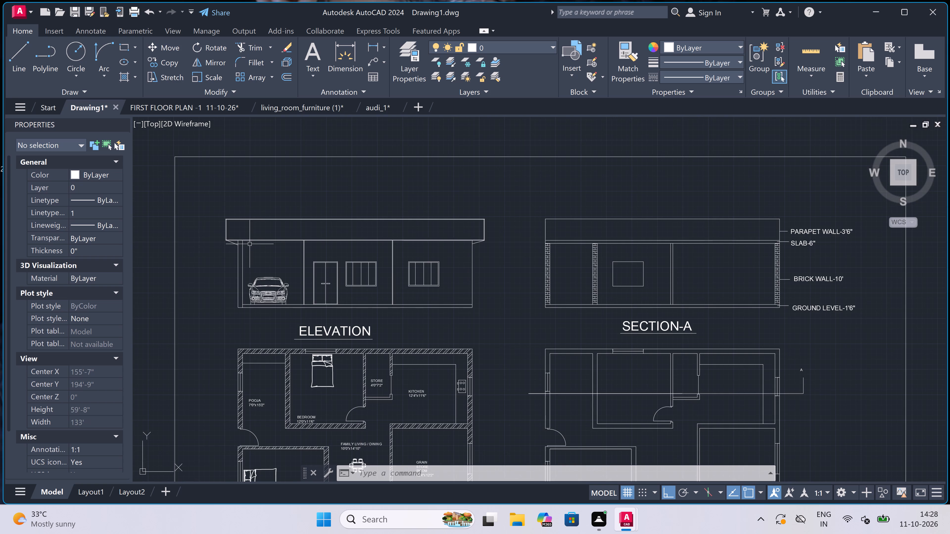
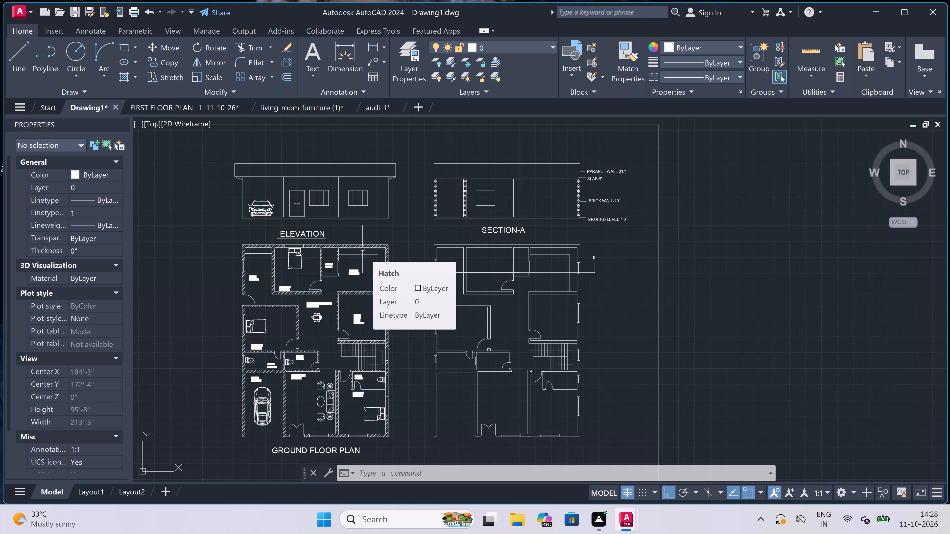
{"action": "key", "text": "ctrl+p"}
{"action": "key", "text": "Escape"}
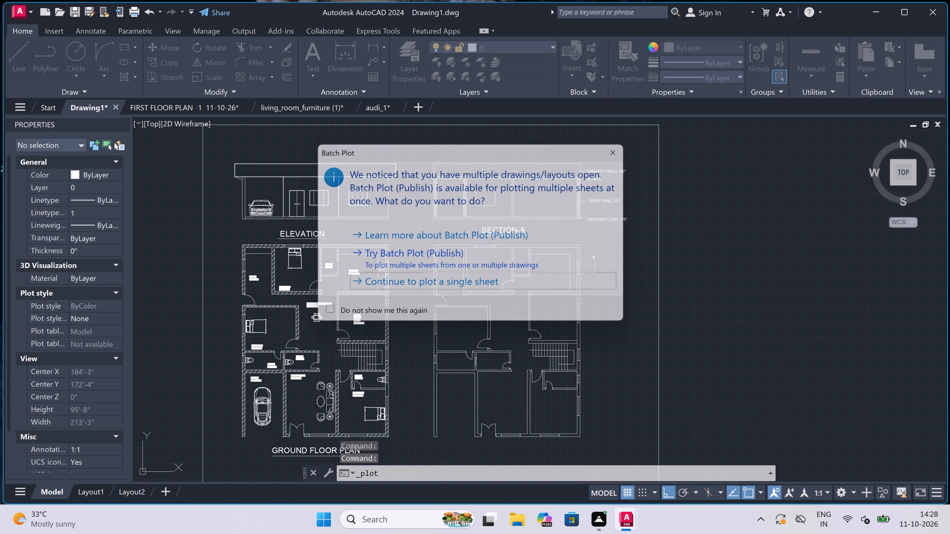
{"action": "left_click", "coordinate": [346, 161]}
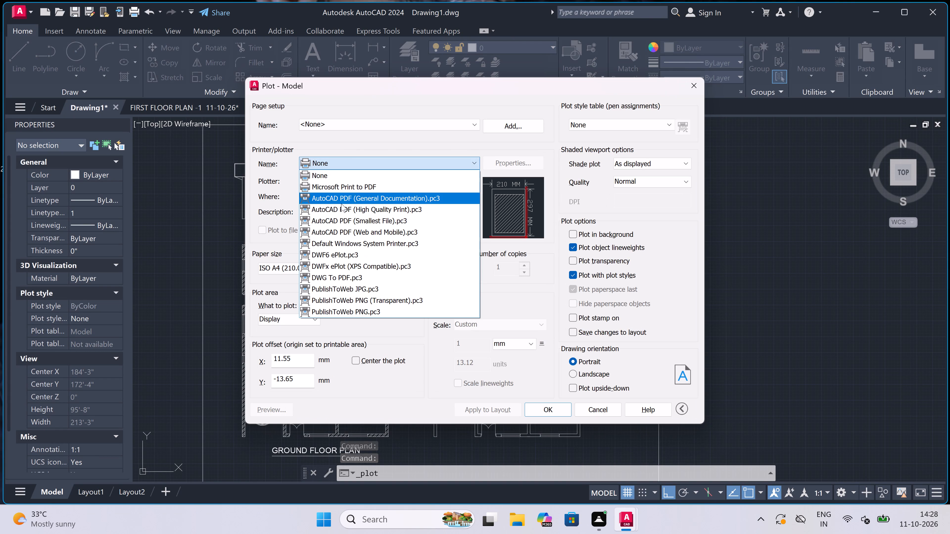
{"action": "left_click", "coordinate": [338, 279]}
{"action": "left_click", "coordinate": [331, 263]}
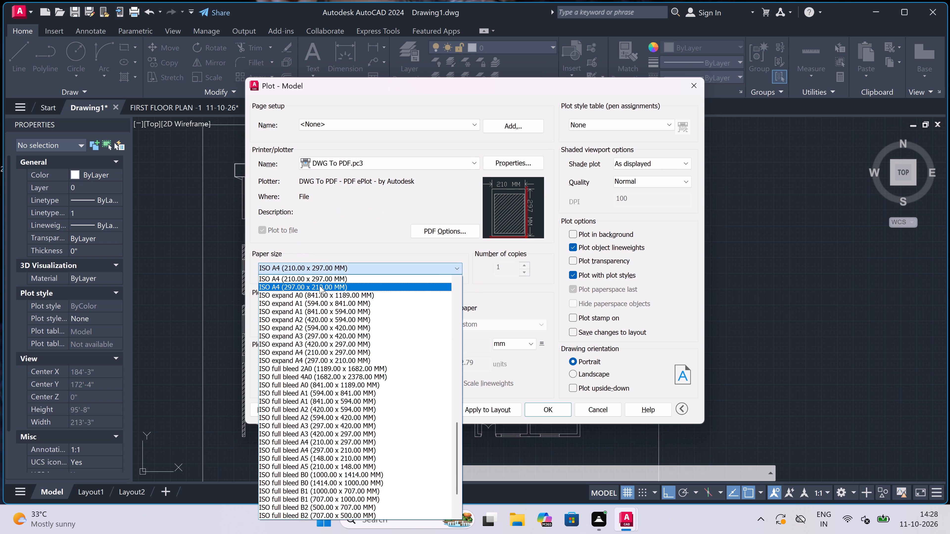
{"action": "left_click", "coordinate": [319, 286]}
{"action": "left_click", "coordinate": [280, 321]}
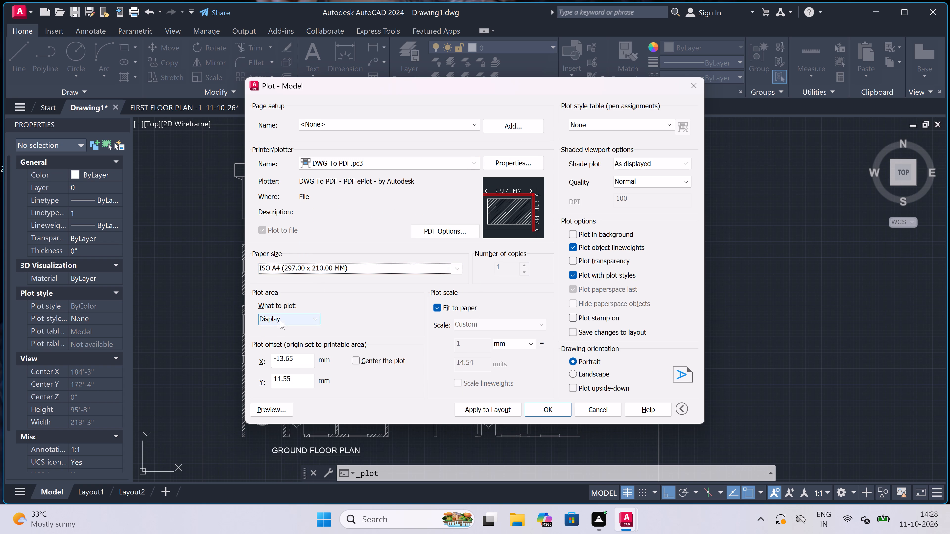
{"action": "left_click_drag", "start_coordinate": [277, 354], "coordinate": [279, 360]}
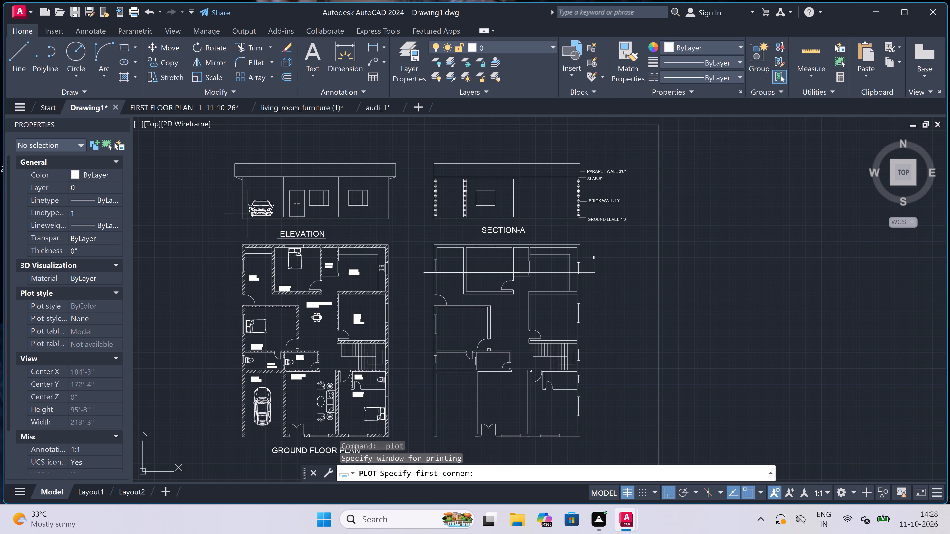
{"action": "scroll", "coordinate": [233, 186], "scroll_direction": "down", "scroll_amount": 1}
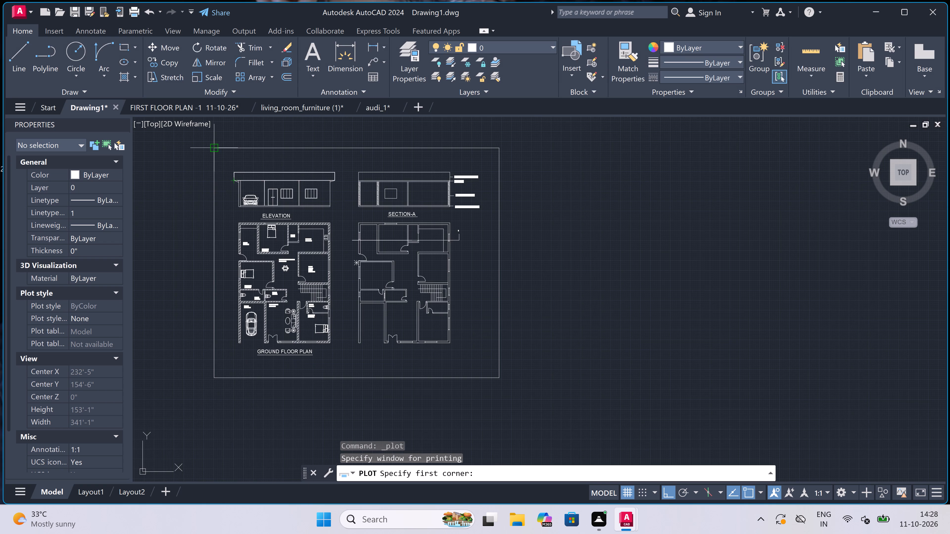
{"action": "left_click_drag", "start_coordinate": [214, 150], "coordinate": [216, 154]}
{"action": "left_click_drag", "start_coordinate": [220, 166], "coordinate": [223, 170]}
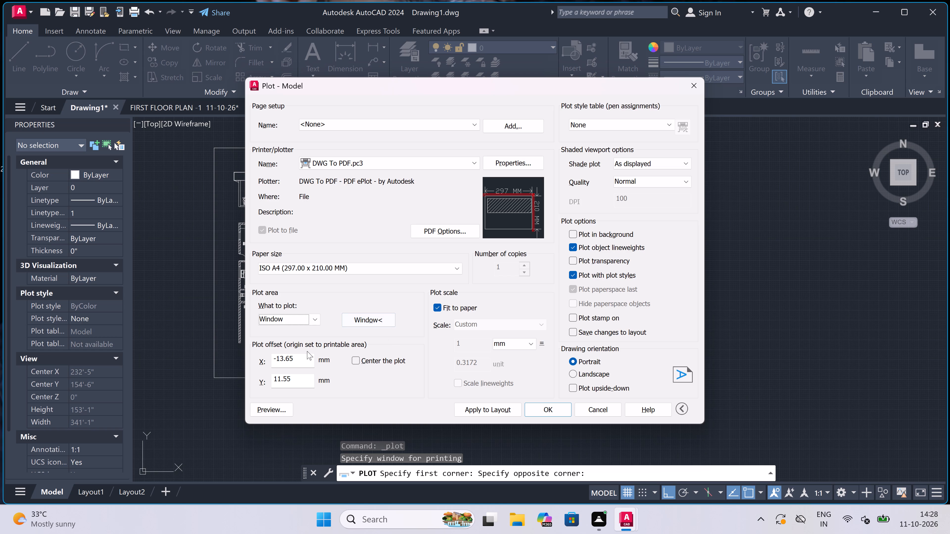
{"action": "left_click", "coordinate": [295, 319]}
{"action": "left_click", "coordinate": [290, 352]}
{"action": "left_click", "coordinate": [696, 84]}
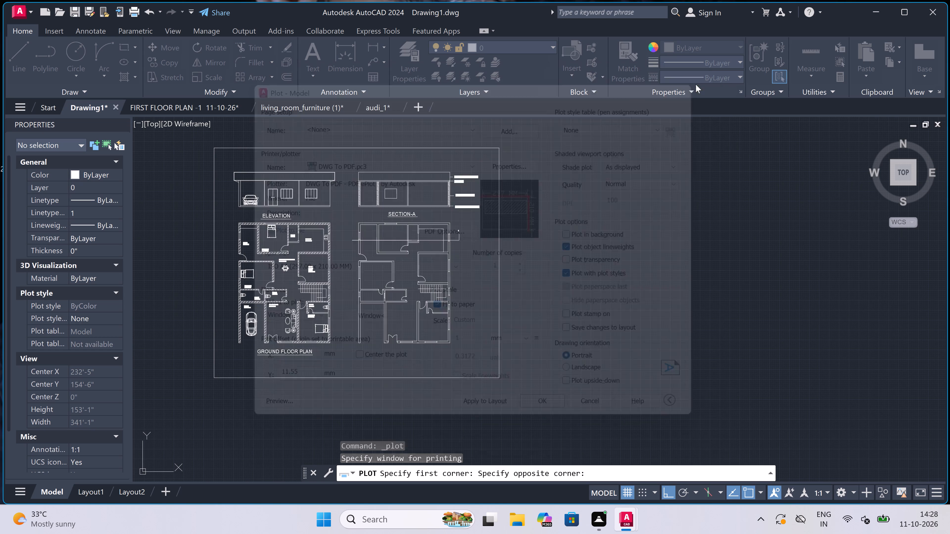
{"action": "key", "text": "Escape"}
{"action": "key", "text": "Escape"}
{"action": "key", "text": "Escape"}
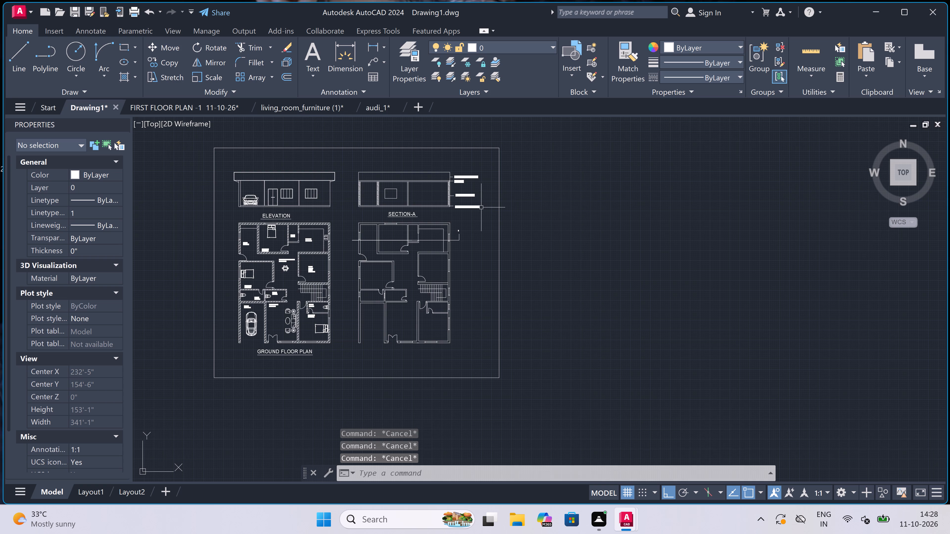
Set up a plot with DWG To PDF.pc3 on ISO A4 (297.00 x 210.00 MM) paper, windowed corner to corner on the sheet's border.
{"action": "key", "text": "ctrl+p"}
{"action": "key", "text": "Escape"}
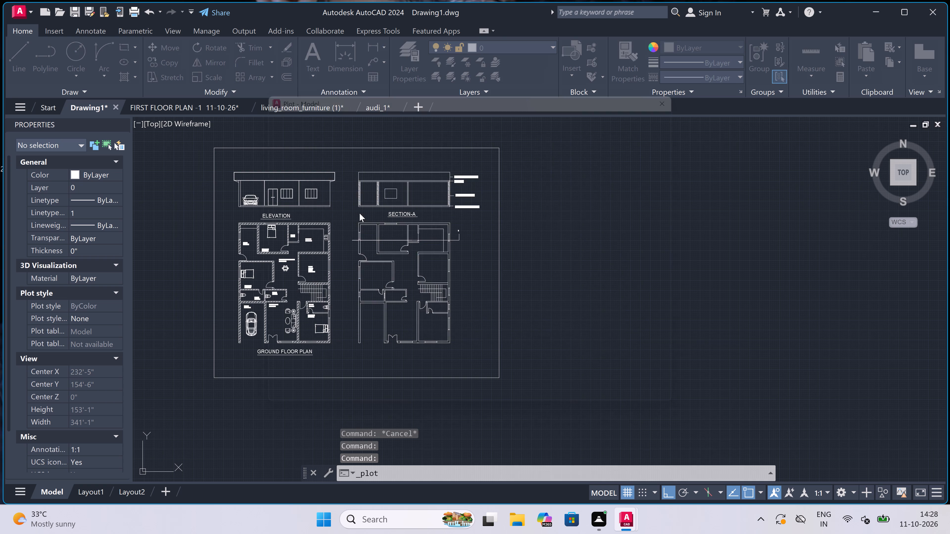
{"action": "left_click", "coordinate": [336, 165]}
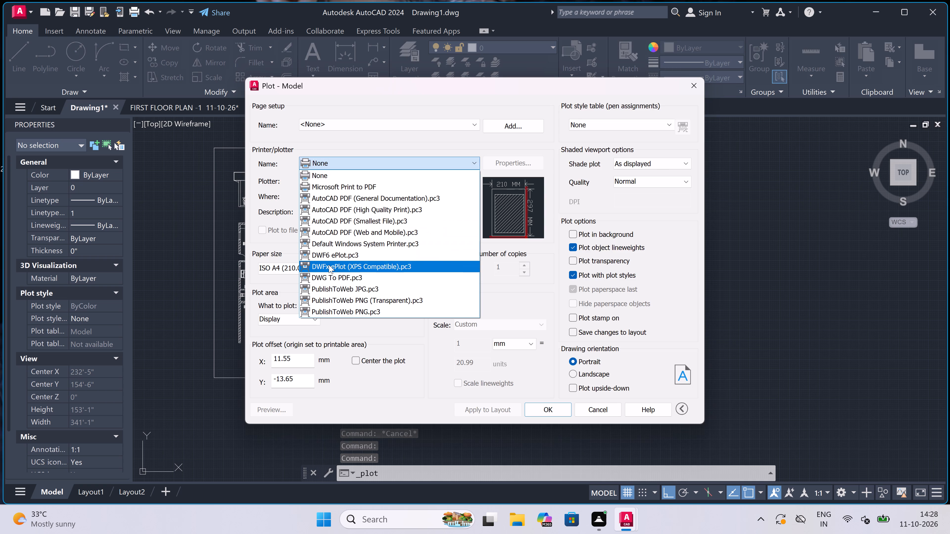
{"action": "left_click", "coordinate": [325, 276]}
{"action": "left_click", "coordinate": [318, 265]}
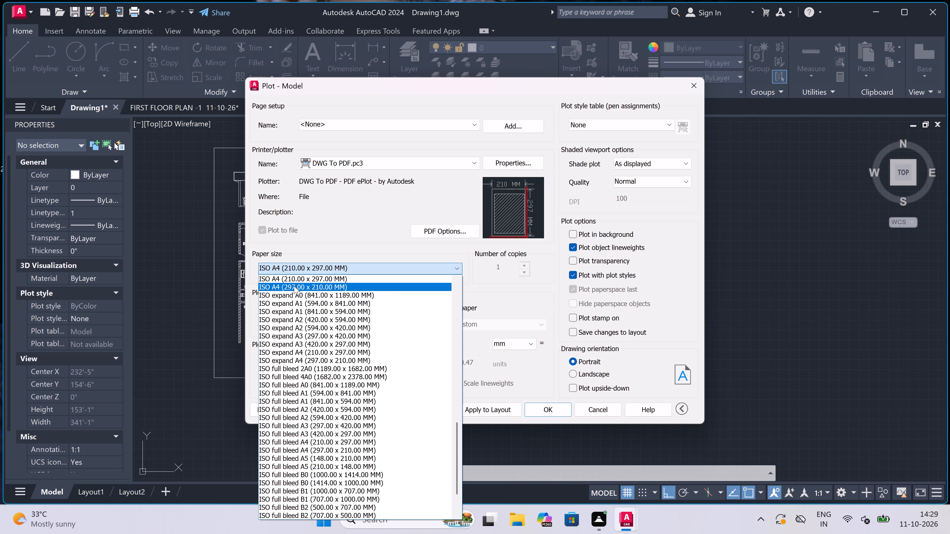
{"action": "left_click", "coordinate": [294, 286]}
{"action": "left_click", "coordinate": [273, 318]}
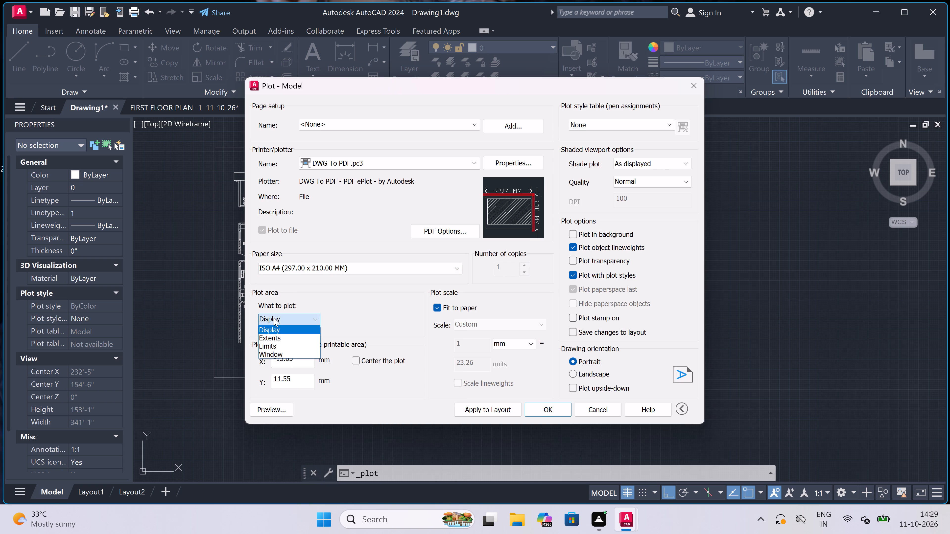
{"action": "left_click", "coordinate": [271, 353]}
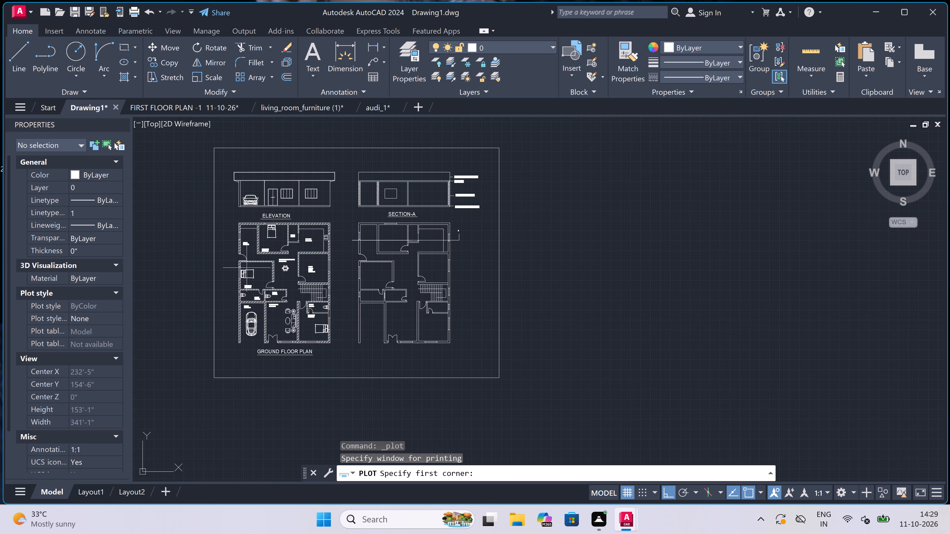
{"action": "left_click", "coordinate": [218, 148]}
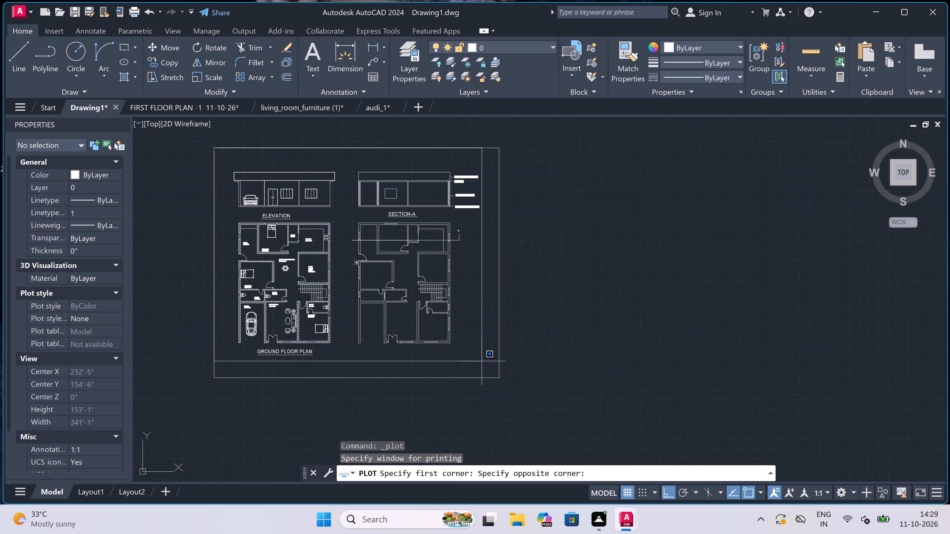
{"action": "left_click", "coordinate": [498, 376]}
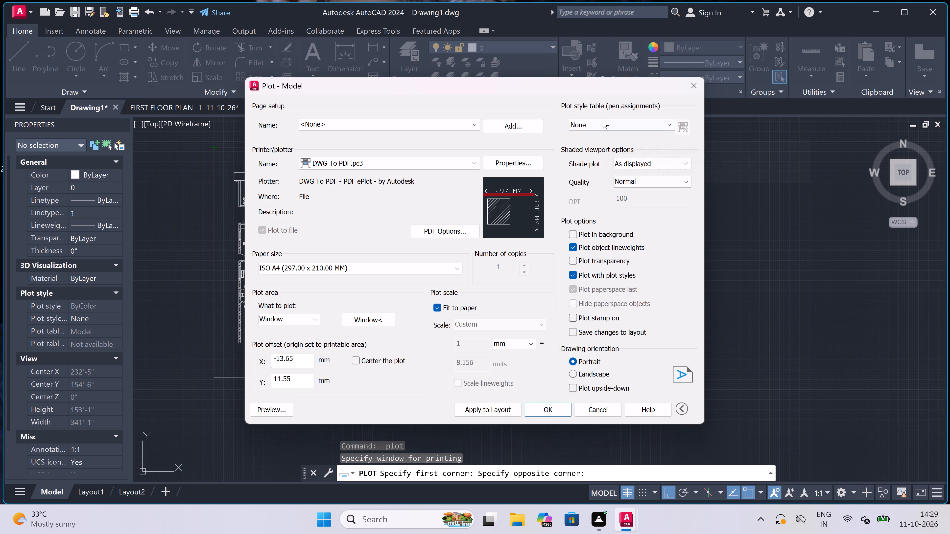
Assign the acad.ctb plot style table to all layouts, center the plot and apply the settings to the layout.
{"action": "left_click", "coordinate": [603, 119]}
{"action": "left_click", "coordinate": [579, 146]}
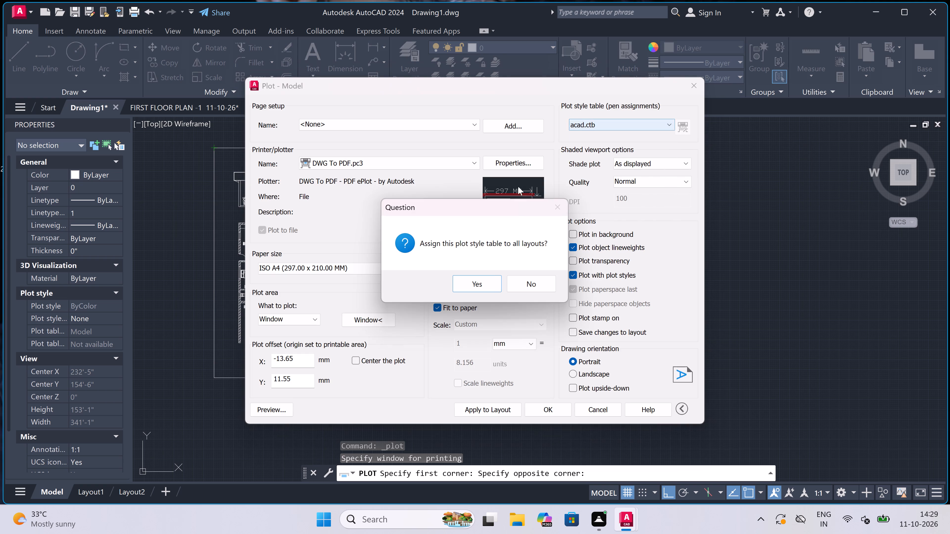
{"action": "left_click", "coordinate": [478, 280]}
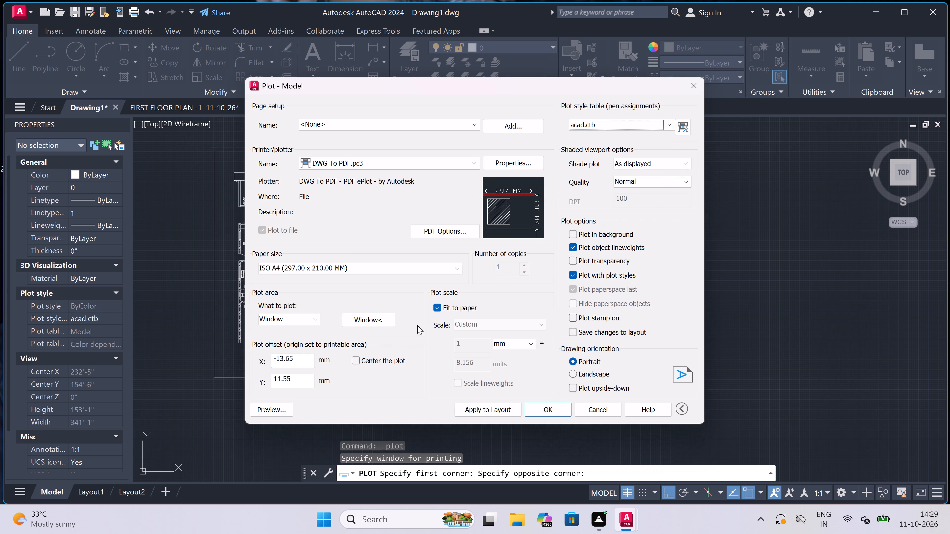
{"action": "left_click", "coordinate": [354, 356]}
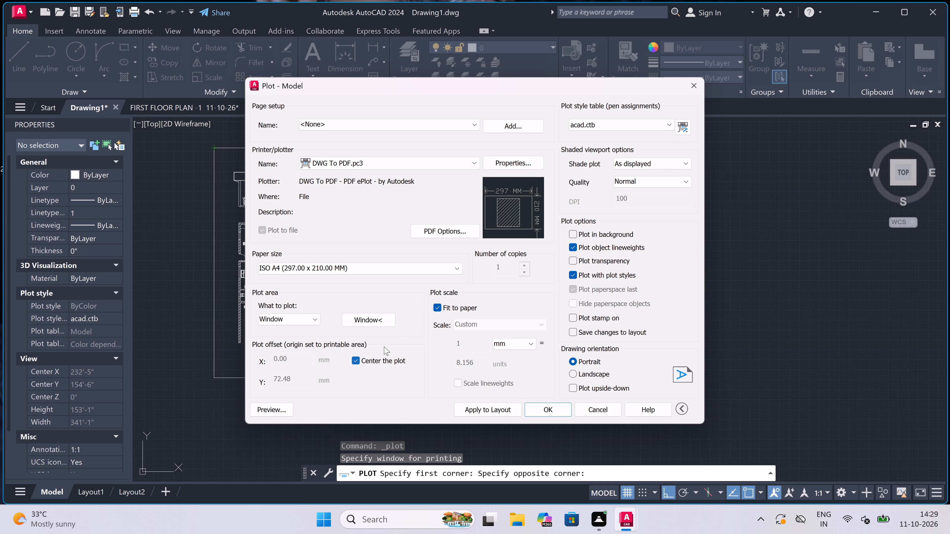
{"action": "left_click", "coordinate": [482, 407]}
Plot the sheet to a PDF named "first floor plan -2 11-10-26" in Documents, and close the opened PDF.
{"action": "left_click", "coordinate": [546, 408]}
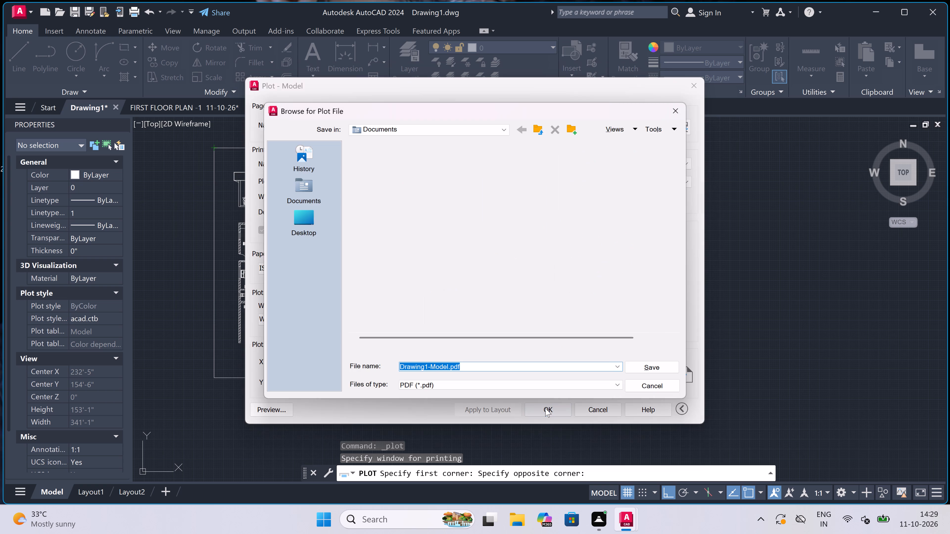
{"action": "key", "text": "BackSpace"}
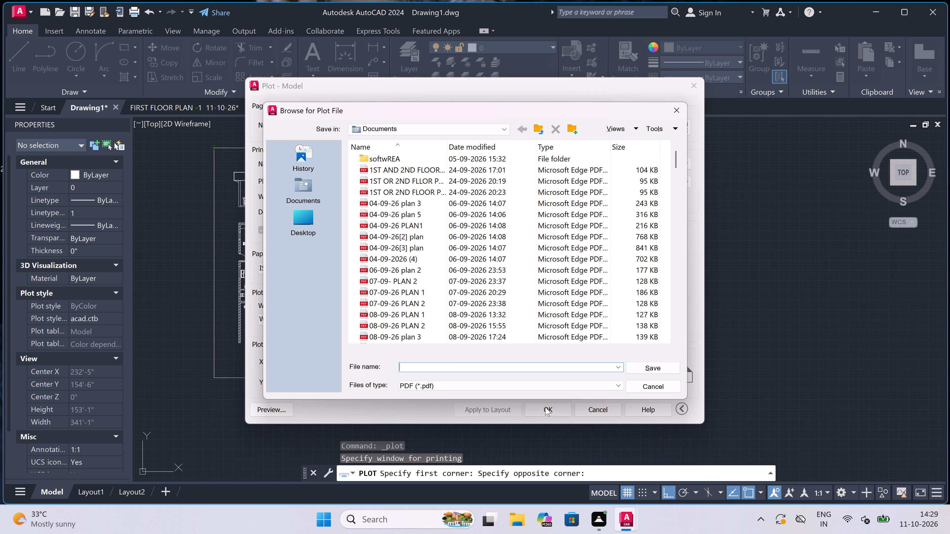
{"action": "type", "text": "fi"}
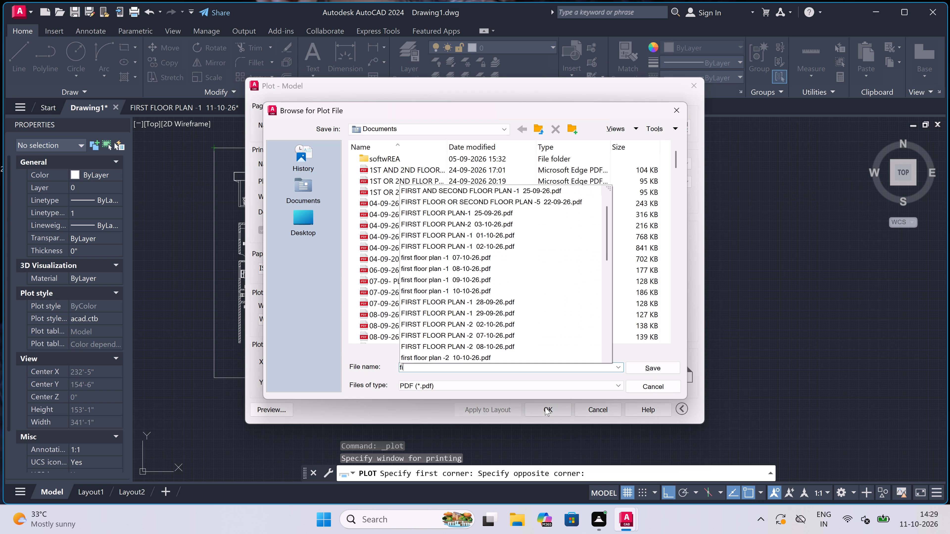
{"action": "type", "text": "ra"}
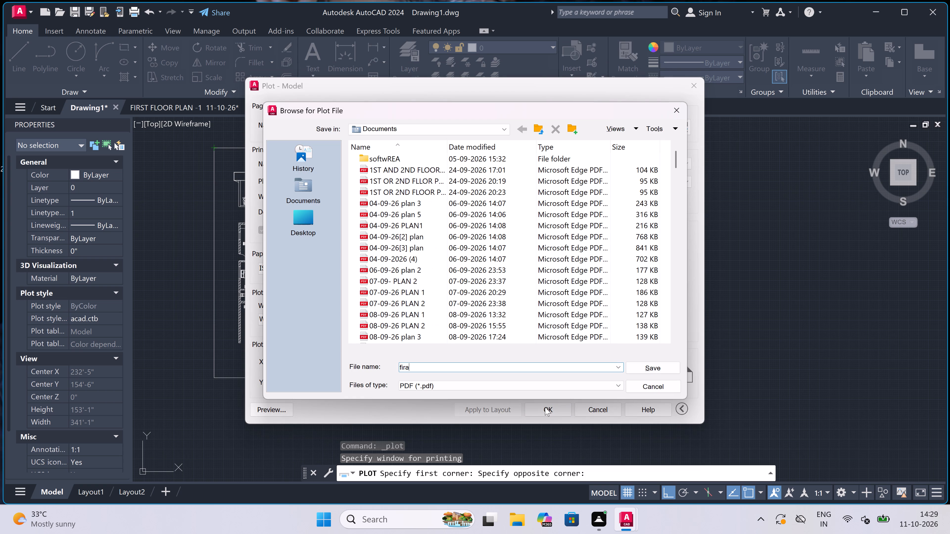
{"action": "key", "text": "BackSpace"}
{"action": "type", "text": "st"}
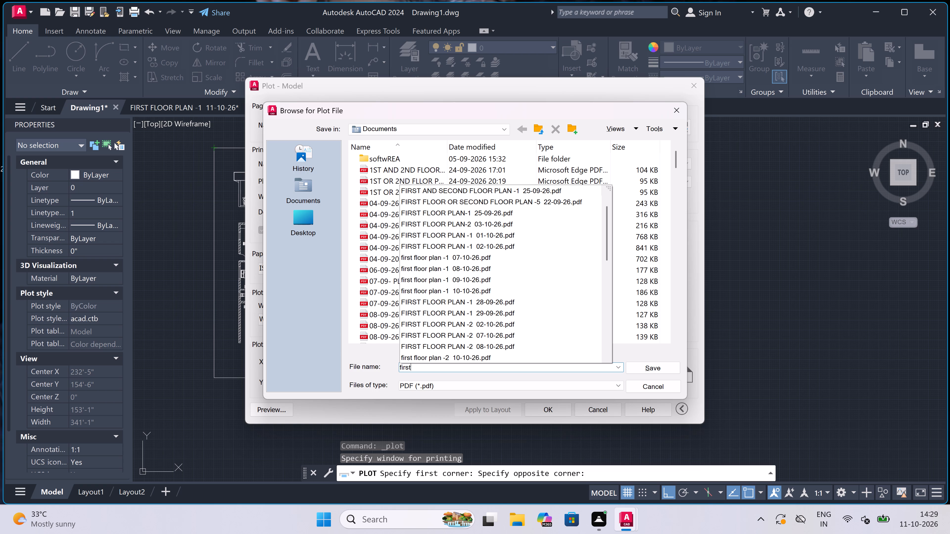
{"action": "key", "text": "space"}
{"action": "type", "text": "floor plan -"}
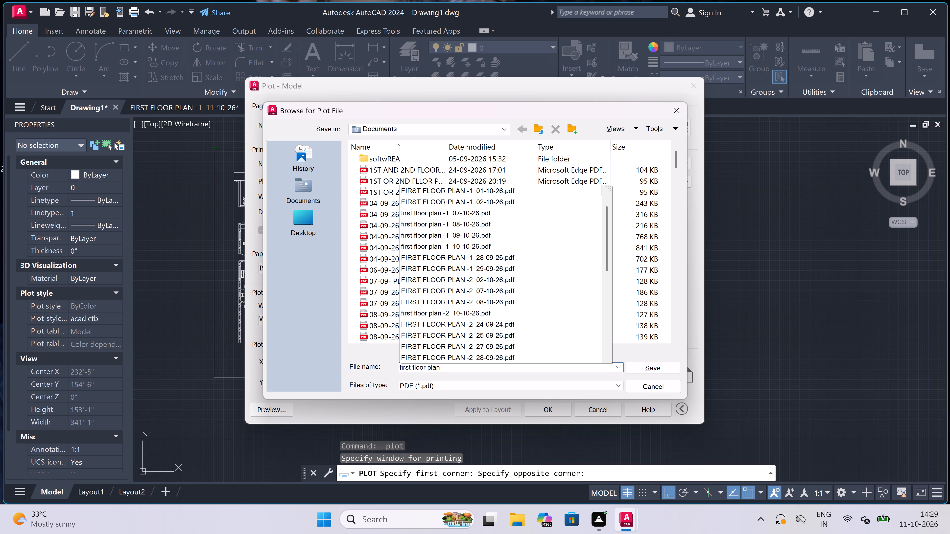
{"action": "type", "text": "2 11-10-26"}
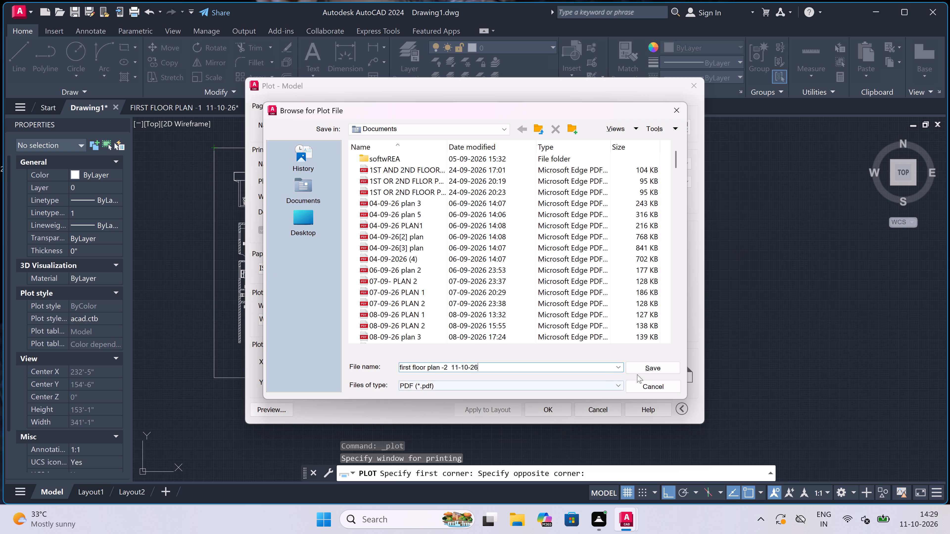
{"action": "left_click", "coordinate": [666, 366]}
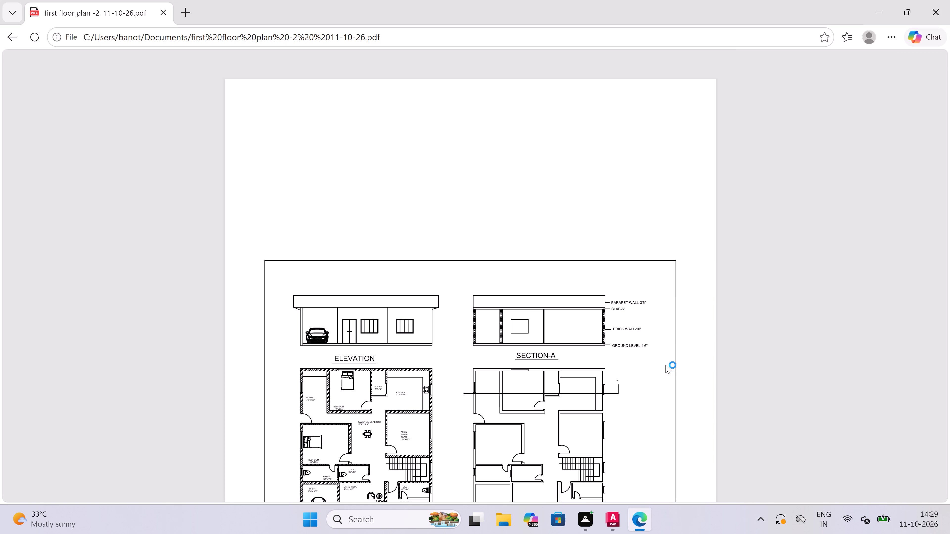
{"action": "left_click", "coordinate": [946, 11]}
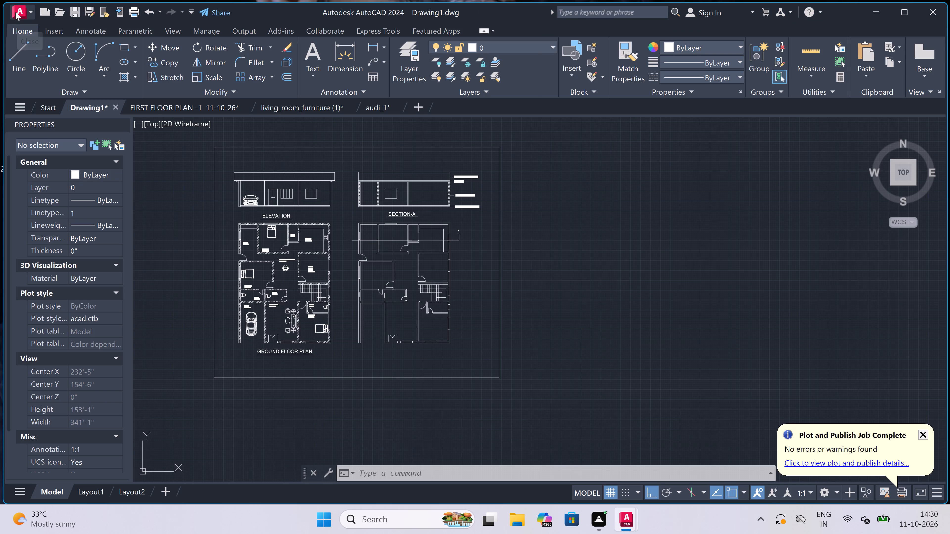
Save the drawing in Downloads as an AutoCAD 2018 drawing named "first floor plan -2 11-10-26".
{"action": "left_click", "coordinate": [15, 12]}
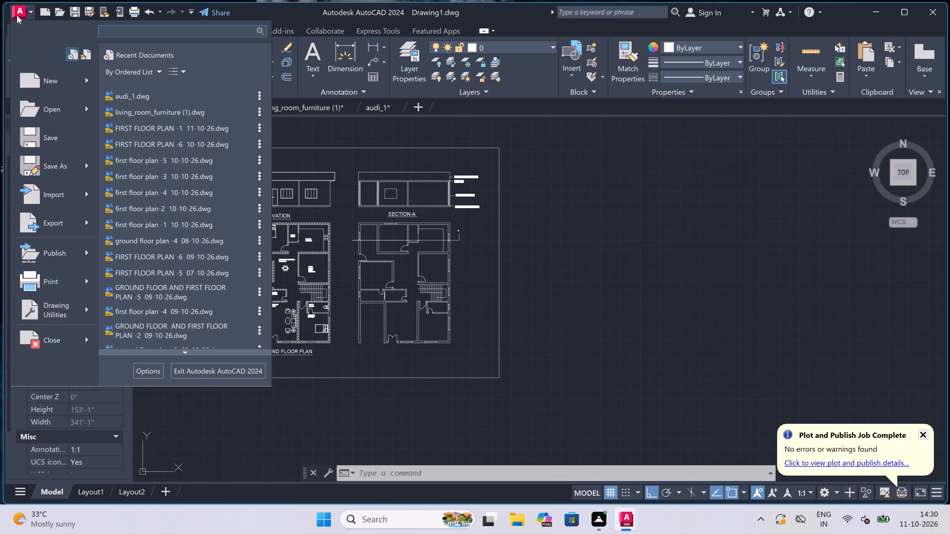
{"action": "left_click", "coordinate": [60, 162]}
{"action": "key", "text": "BackSpace"}
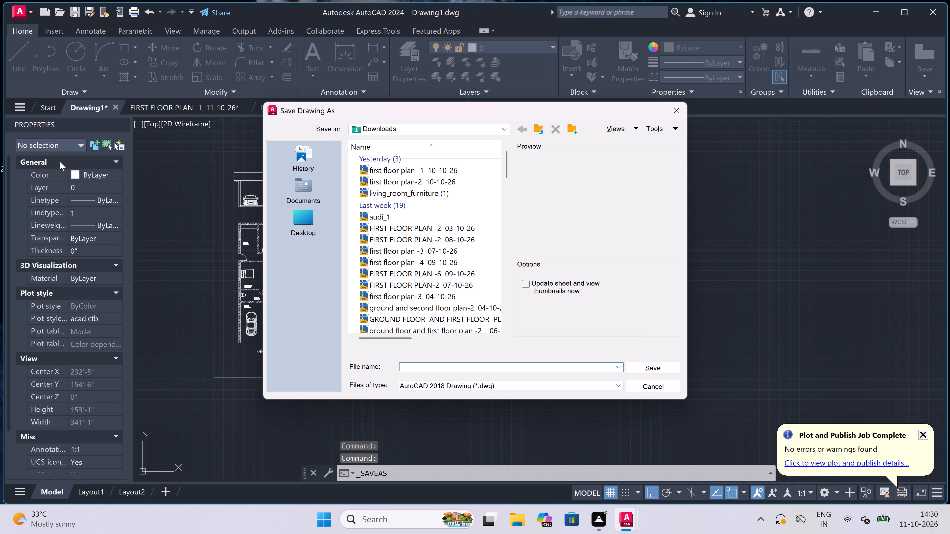
{"action": "key", "text": "f"}
{"action": "type", "text": "irst floor plan -2"}
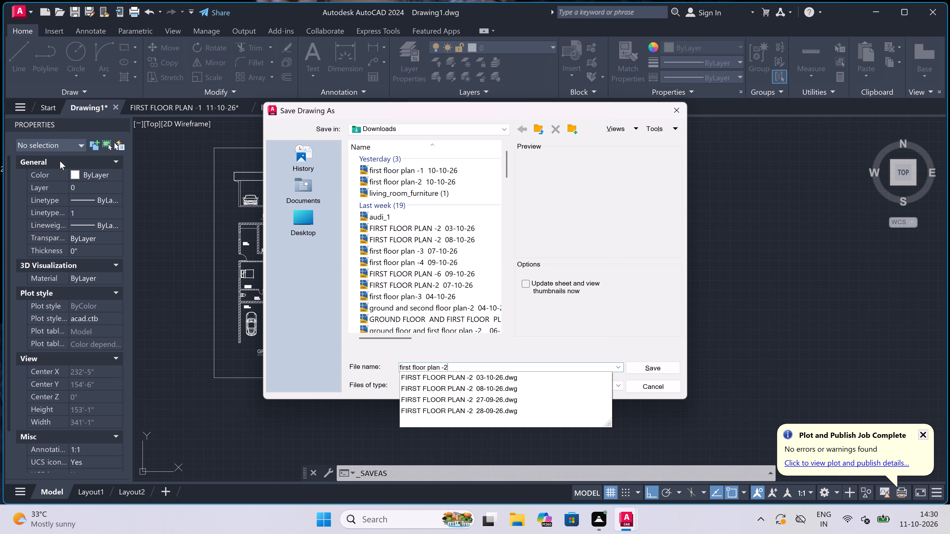
{"action": "key", "text": "space"}
{"action": "key", "text": "space"}
{"action": "key", "text": "1"}
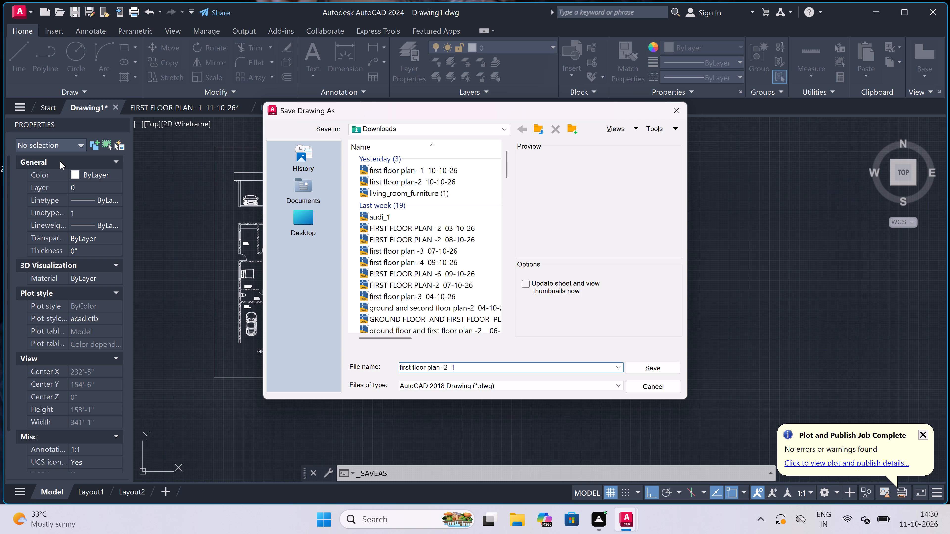
{"action": "key", "text": "1"}
{"action": "type", "text": "-10-"}
{"action": "key", "text": "1"}
{"action": "key", "text": "BackSpace"}
{"action": "type", "text": "26"}
{"action": "left_click", "coordinate": [657, 370]}
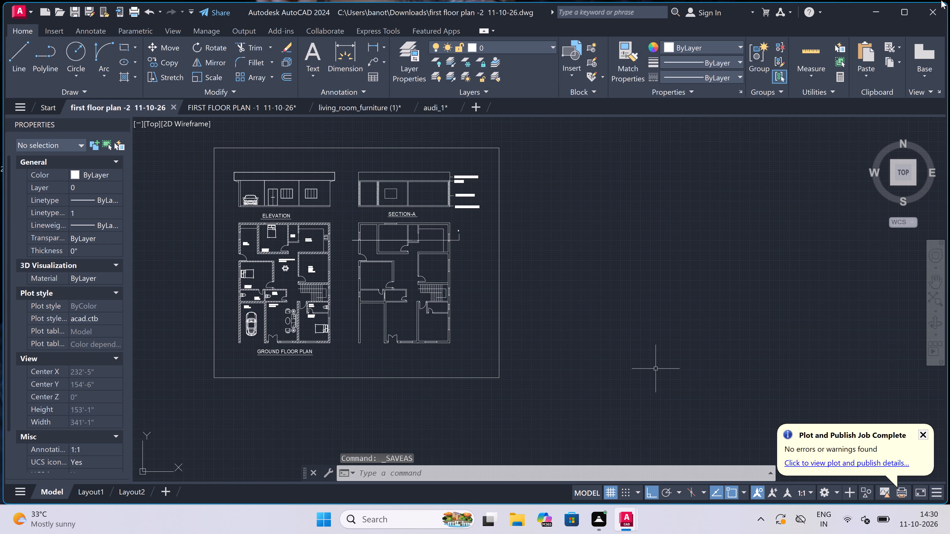
Quit AutoCAD, saving the changes to the FIRST FLOOR PLAN -1 11-10-26 and living_room_furniture (1) drawings.
{"action": "left_click", "coordinate": [929, 5]}
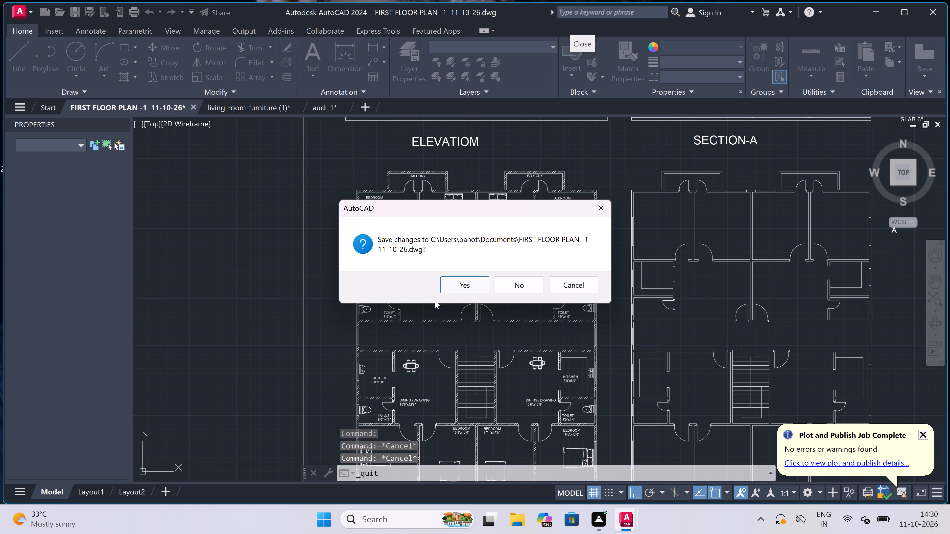
{"action": "left_click", "coordinate": [467, 288]}
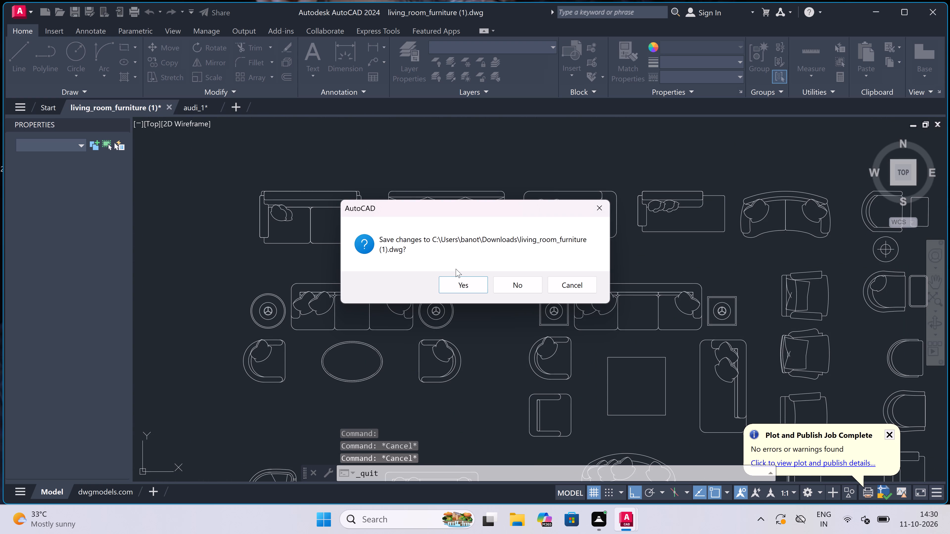
{"action": "double_click", "coordinate": [453, 281]}
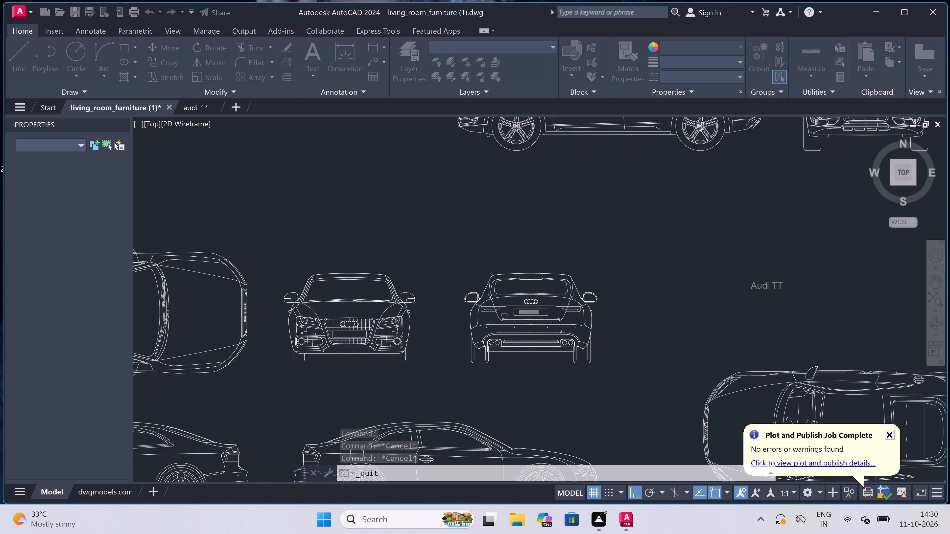
{"action": "left_click", "coordinate": [433, 280]}
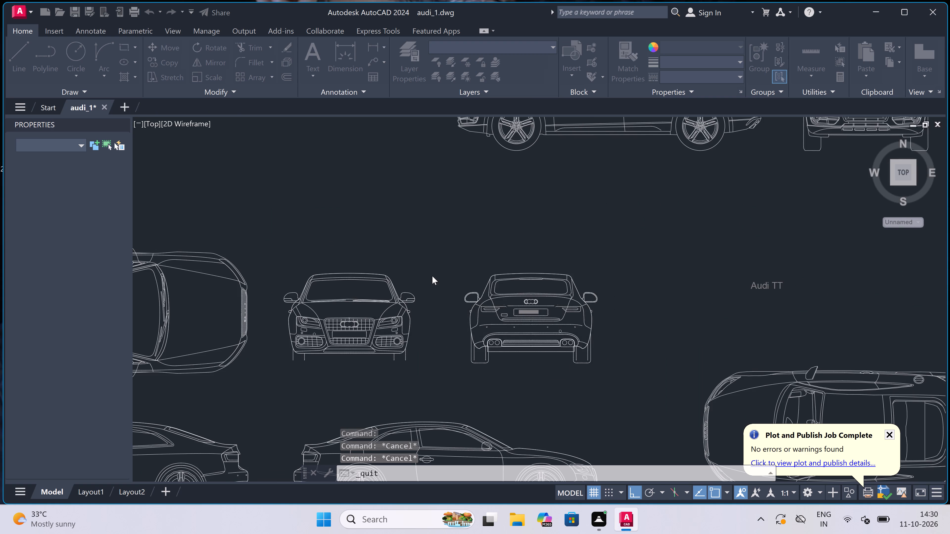